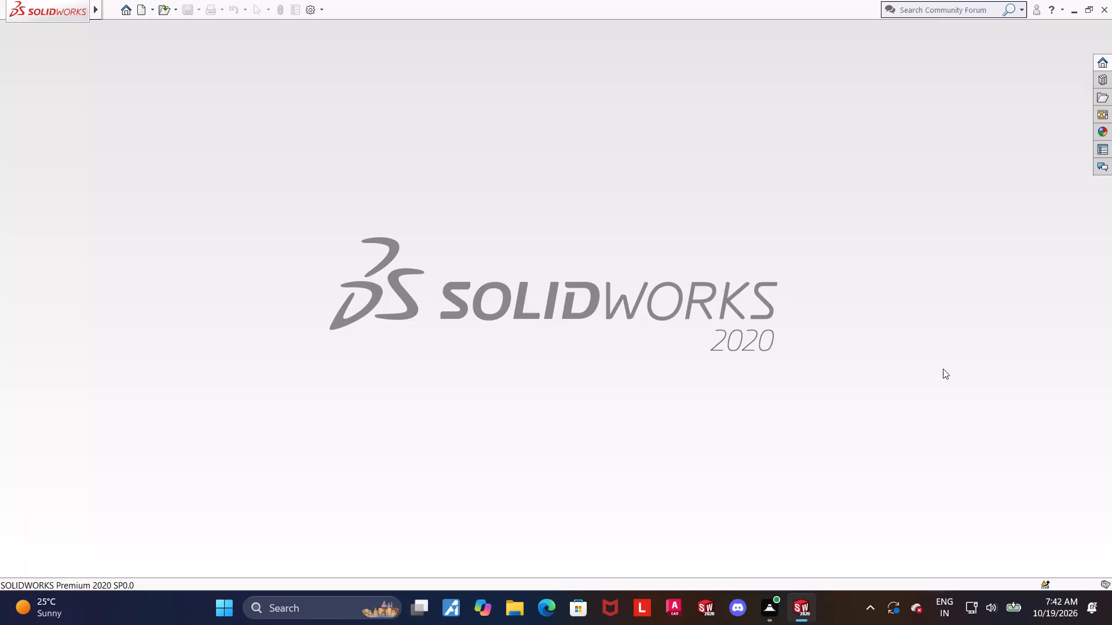
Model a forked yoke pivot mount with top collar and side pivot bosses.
Create a new part document.
{"action": "left_click", "coordinate": [356, 97]}
{"action": "left_click", "coordinate": [140, 13]}
{"action": "double_click", "coordinate": [279, 271]}
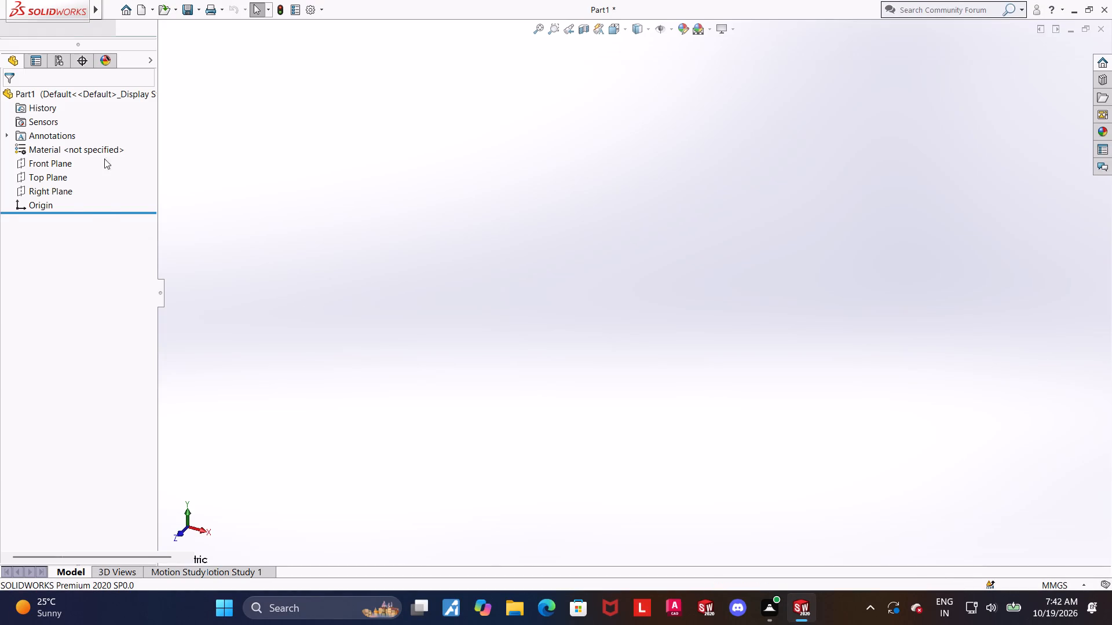
On the Front Plane, sketch connected lines from the origin: about 28 mm horizontal, a vertical drop, a diagonal down and outward, and about 41 mm vertical down.
{"action": "left_click", "coordinate": [113, 212]}
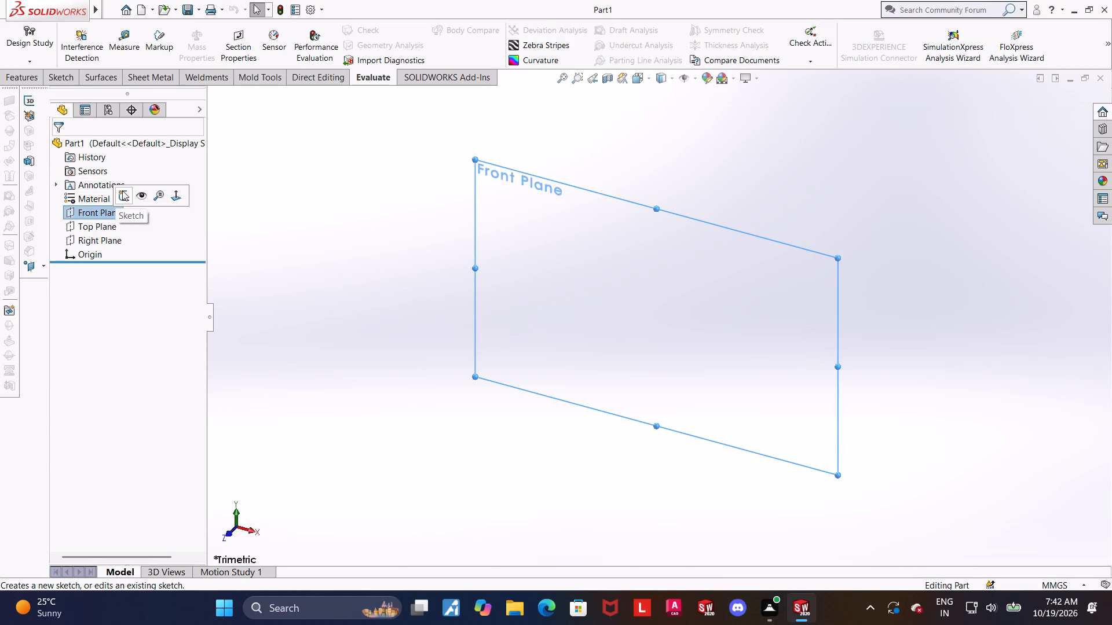
{"action": "left_click", "coordinate": [122, 190]}
{"action": "left_click", "coordinate": [114, 32]}
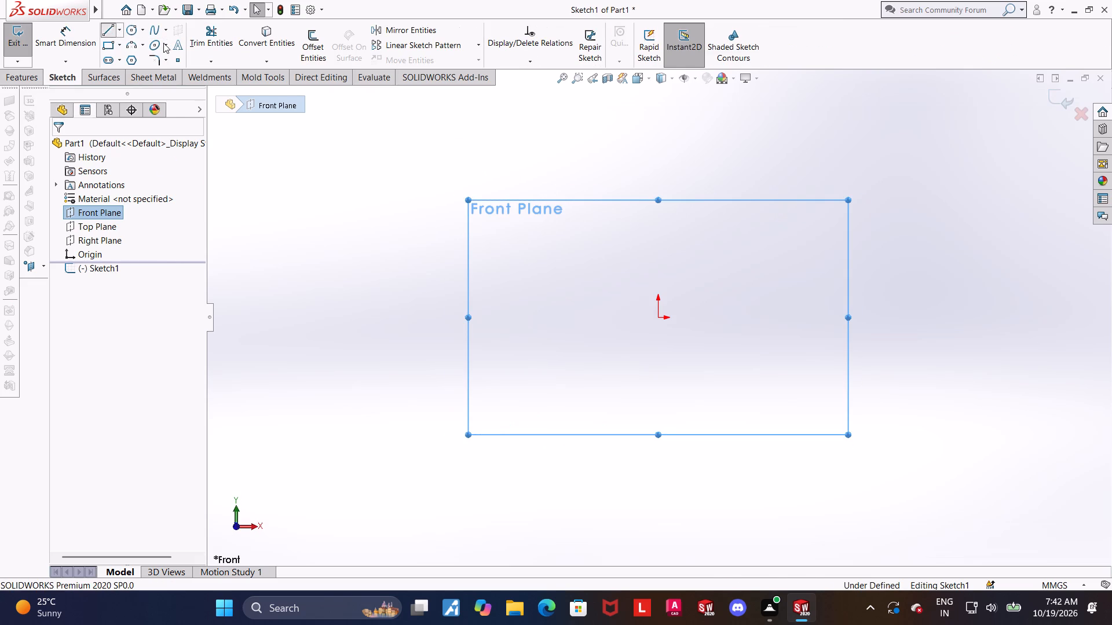
{"action": "left_click", "coordinate": [660, 319]}
{"action": "left_click", "coordinate": [718, 315]}
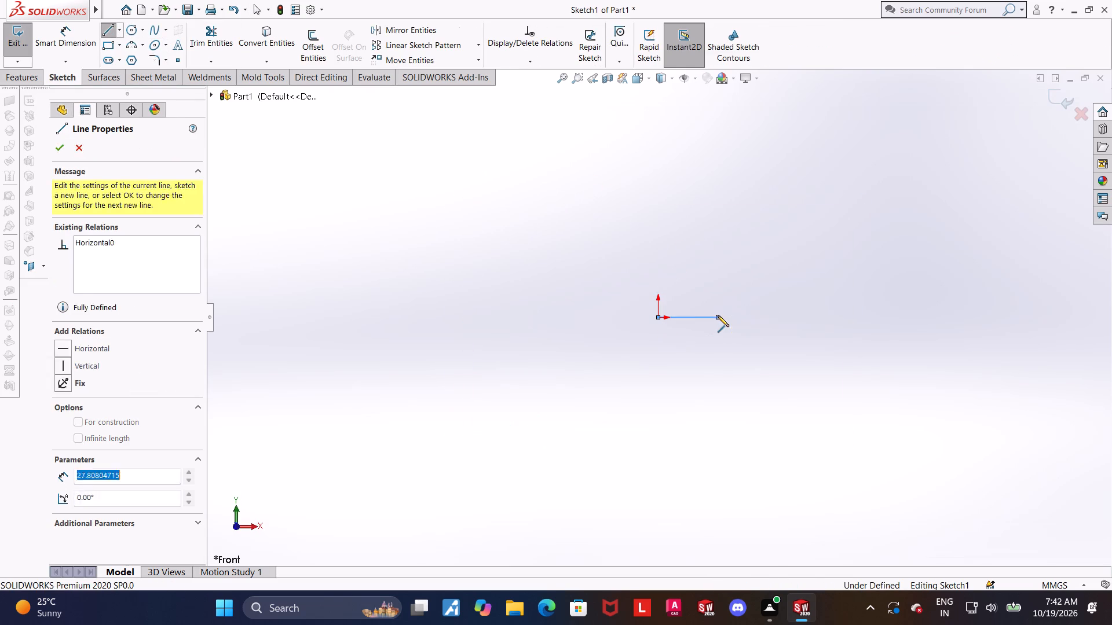
{"action": "left_click", "coordinate": [719, 375]}
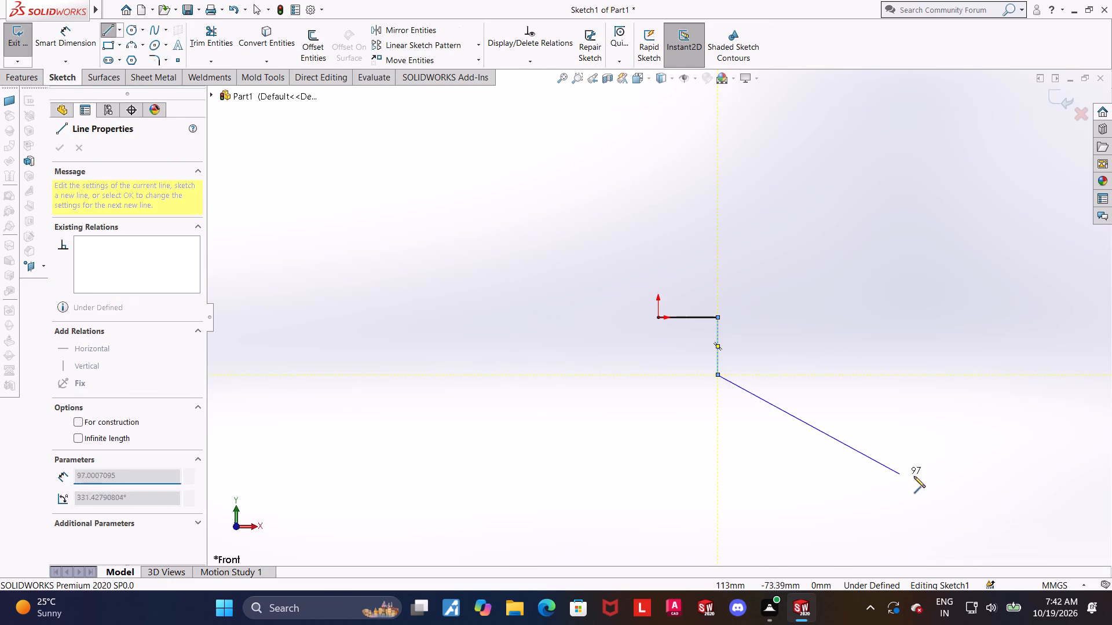
{"action": "left_click", "coordinate": [771, 446]}
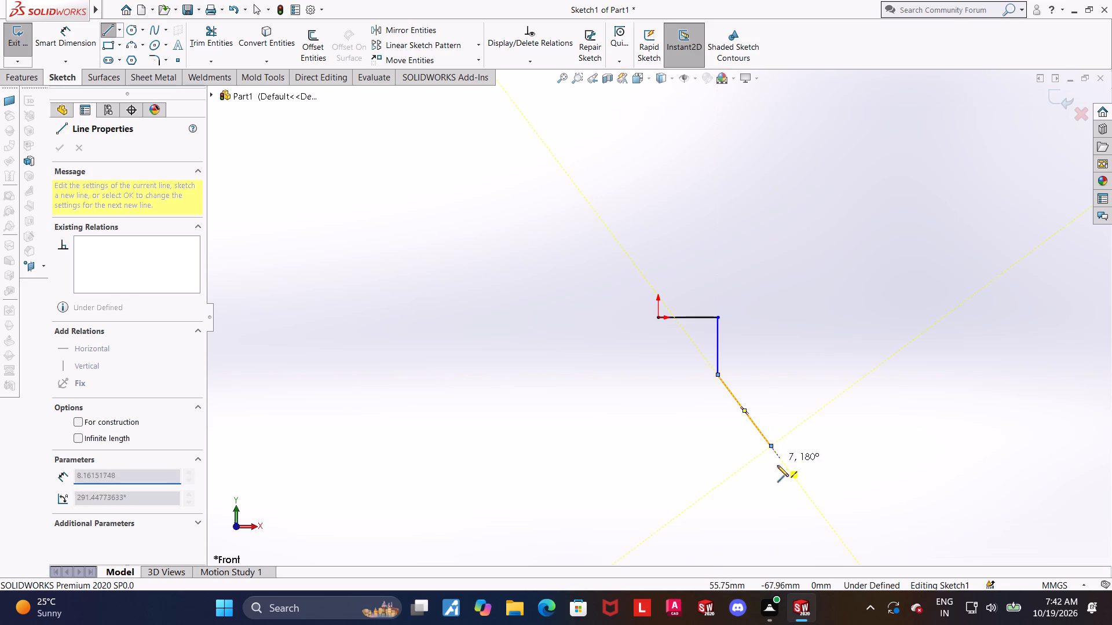
{"action": "scroll", "coordinate": [775, 476], "scroll_direction": "up", "scroll_amount": 3}
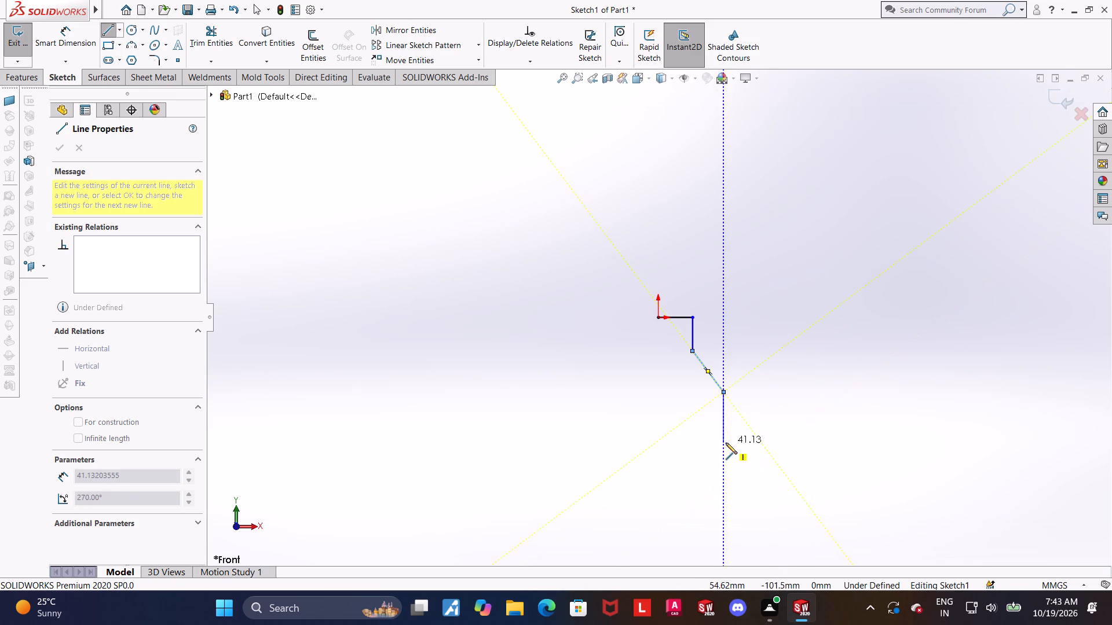
{"action": "left_click", "coordinate": [726, 443]}
Continue the chain with a short bottom edge, about 41 mm vertical, a parallel-looking diagonal, a vertical, and a horizontal line ending about 12 mm above the origin.
{"action": "left_click", "coordinate": [740, 444]}
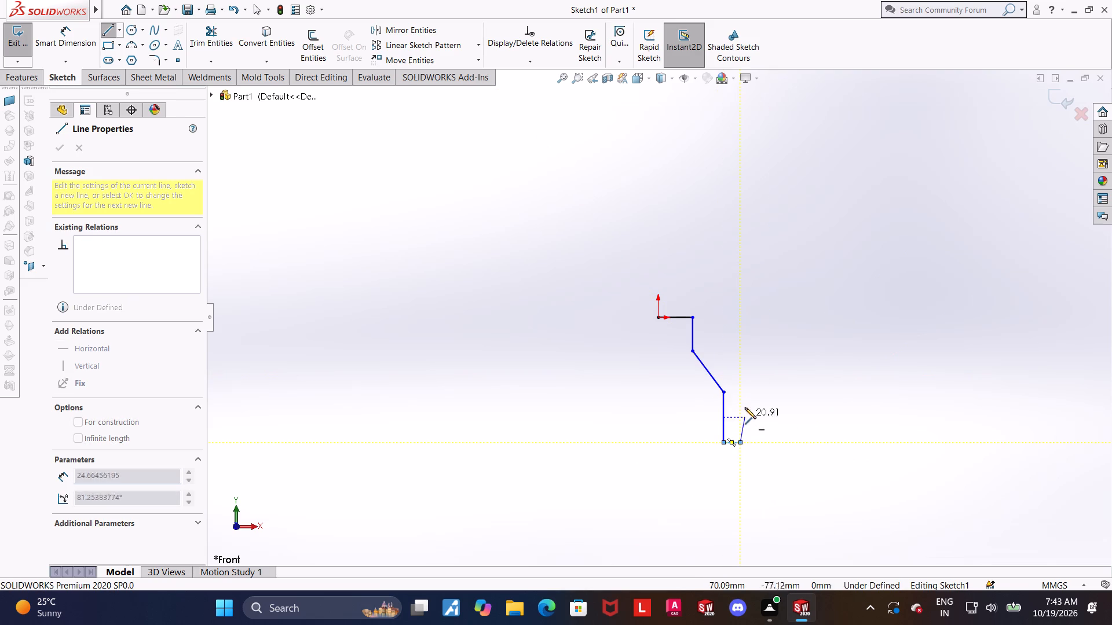
{"action": "left_click", "coordinate": [742, 391]}
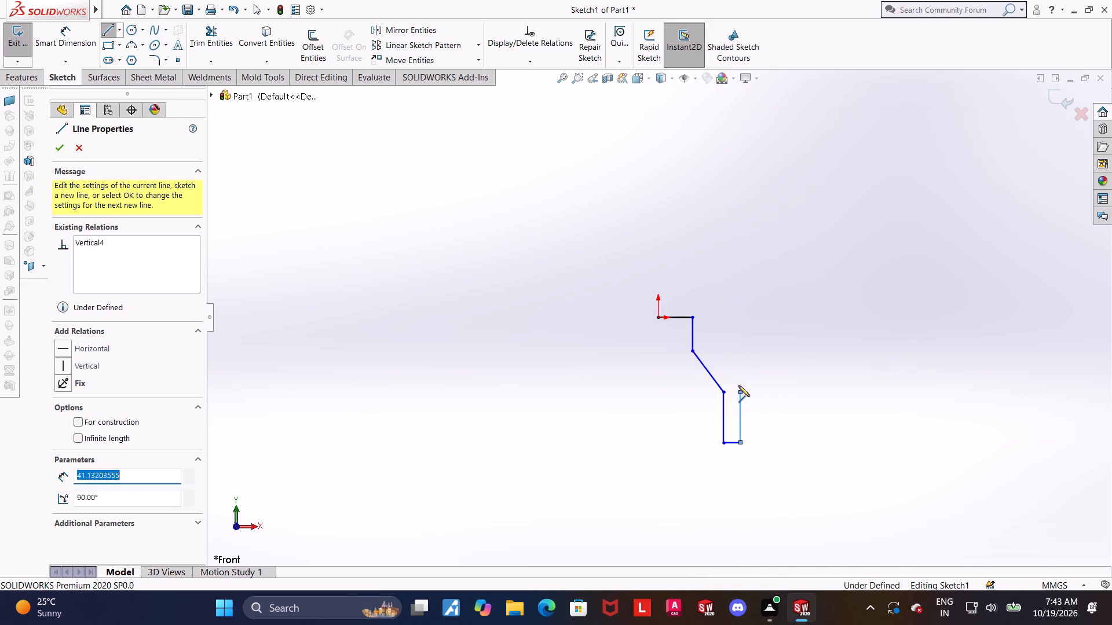
{"action": "left_click", "coordinate": [711, 343]}
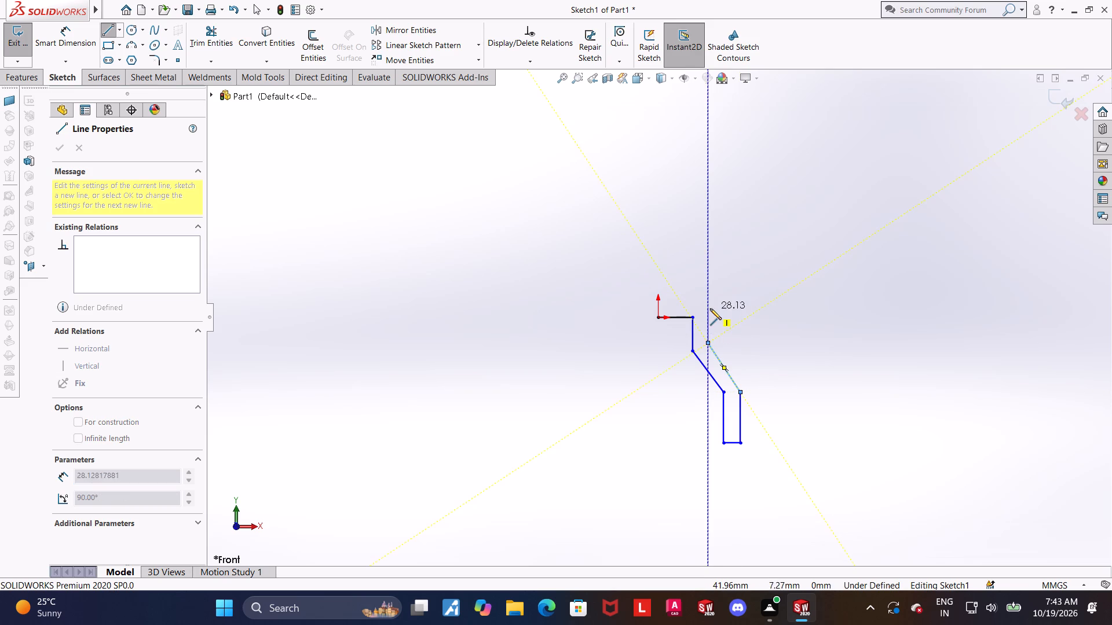
{"action": "left_click", "coordinate": [710, 303]}
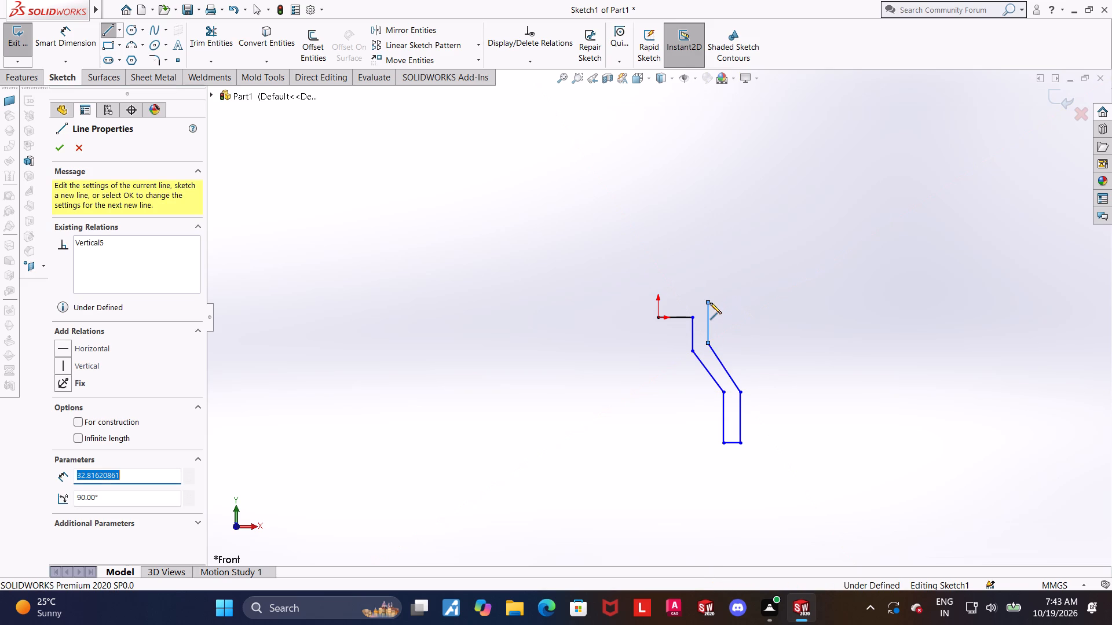
{"action": "left_click", "coordinate": [657, 303]}
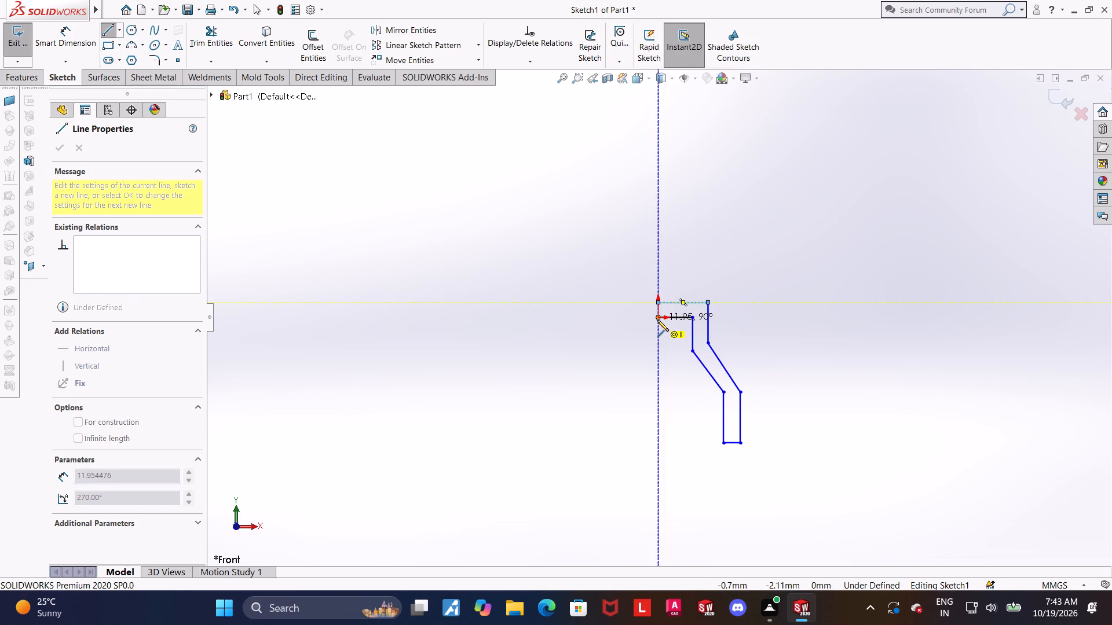
{"action": "key", "text": "Escape"}
{"action": "left_click", "coordinate": [688, 216]}
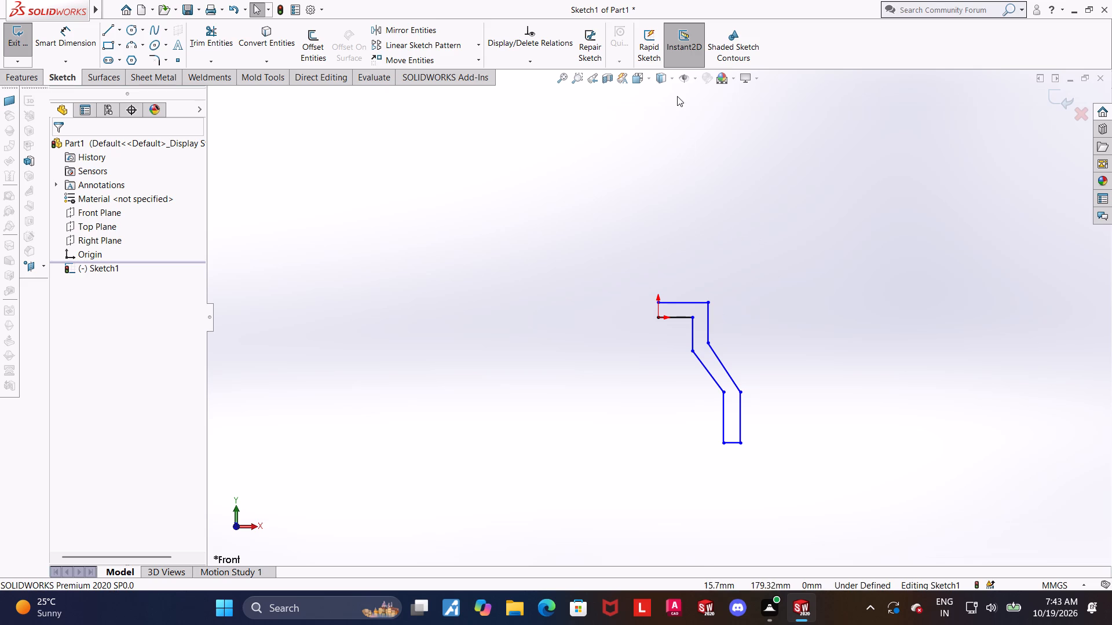
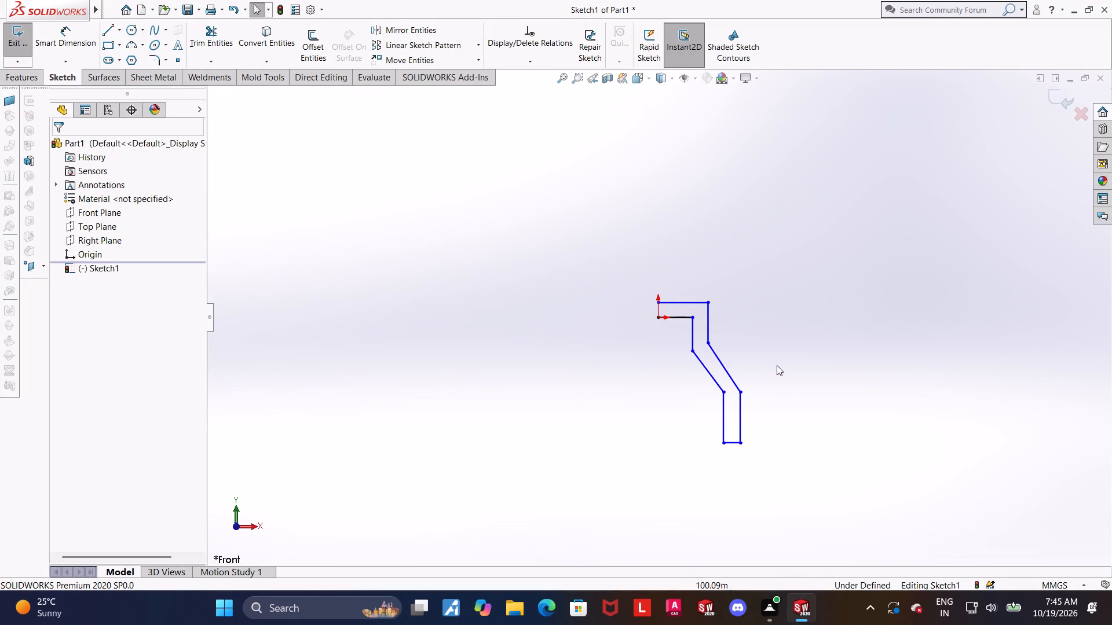
Dimension the vertical distance from the outer lower bend vertex to the profile's bottom edge as 40 mm.
{"action": "scroll", "coordinate": [792, 367], "scroll_direction": "up", "scroll_amount": 1}
{"action": "scroll", "coordinate": [734, 356], "scroll_direction": "down", "scroll_amount": 1}
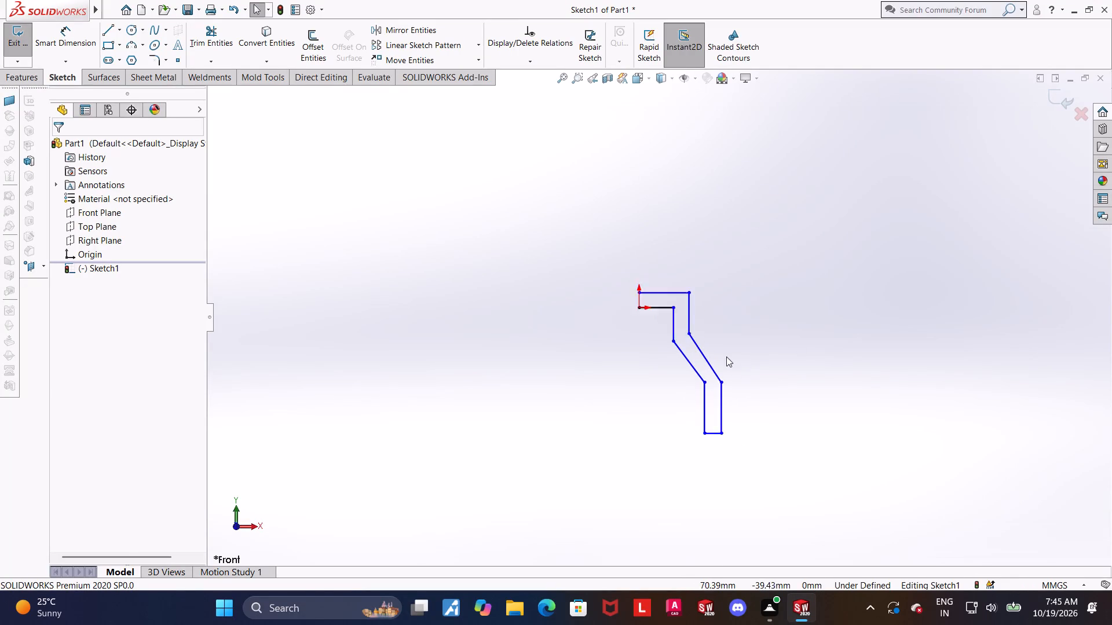
{"action": "scroll", "coordinate": [726, 356], "scroll_direction": "down", "scroll_amount": 1}
{"action": "scroll", "coordinate": [693, 339], "scroll_direction": "up", "scroll_amount": 1}
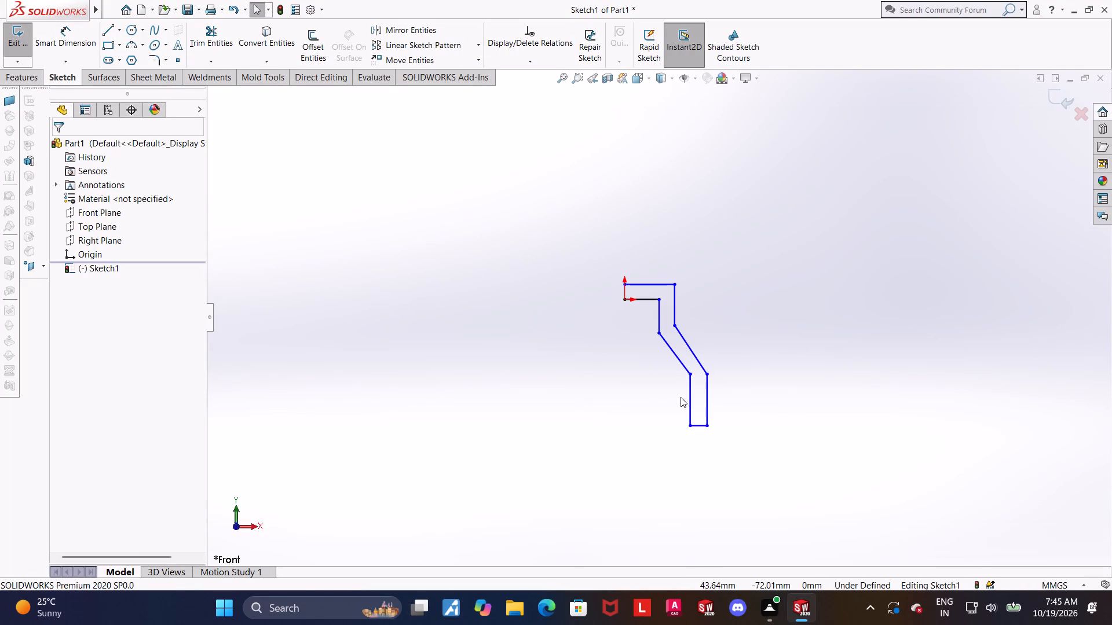
{"action": "scroll", "coordinate": [654, 337], "scroll_direction": "down", "scroll_amount": 1}
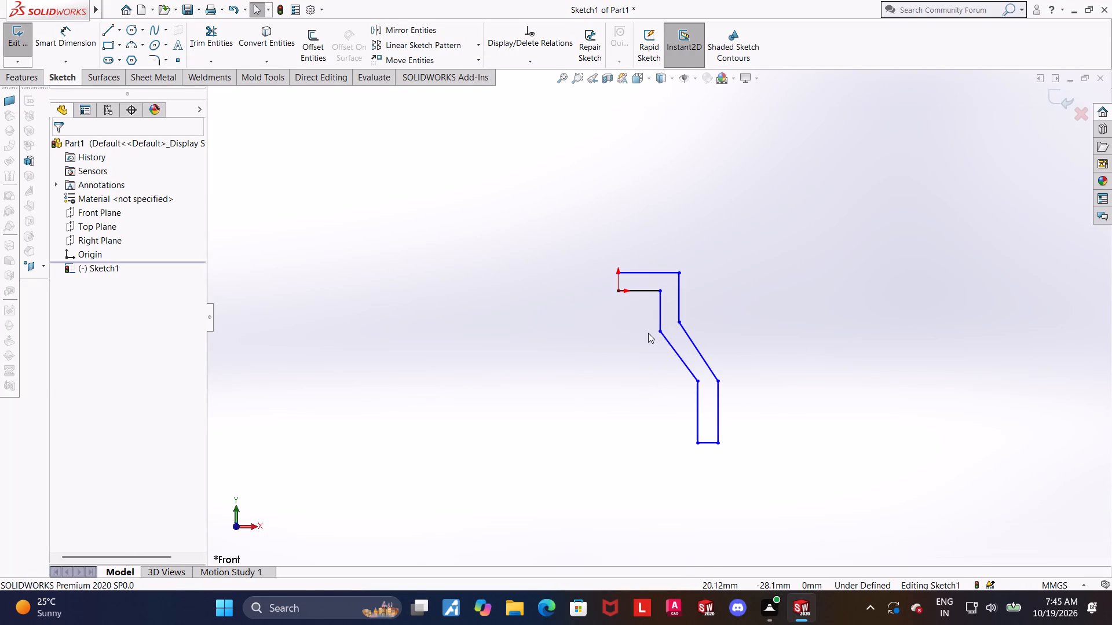
{"action": "left_click", "coordinate": [65, 28]}
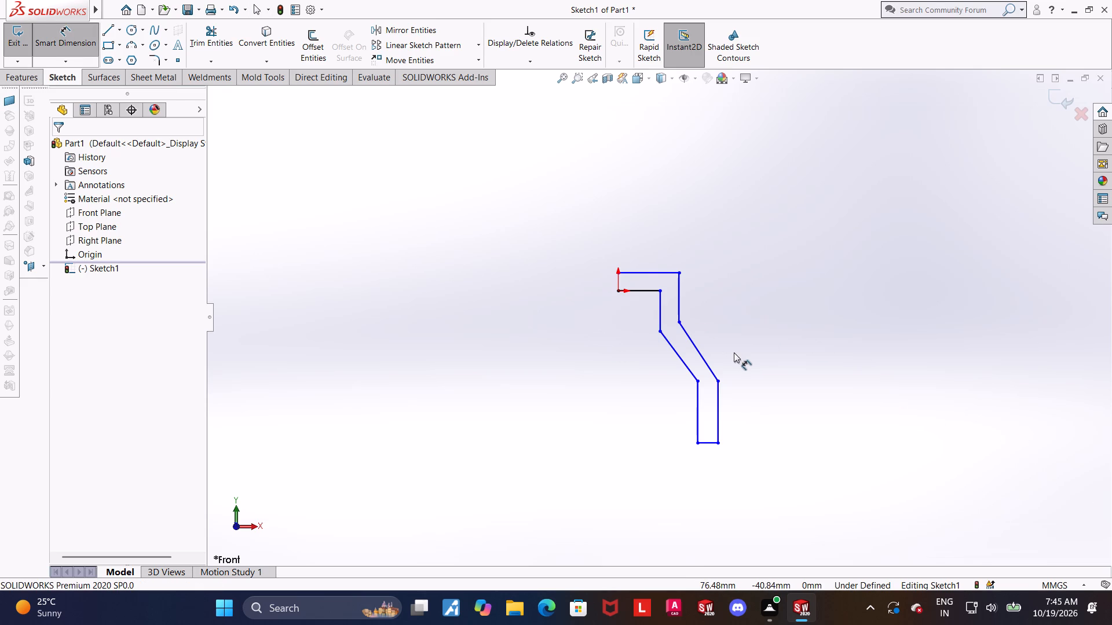
{"action": "left_click", "coordinate": [719, 383]}
{"action": "left_click", "coordinate": [705, 443]}
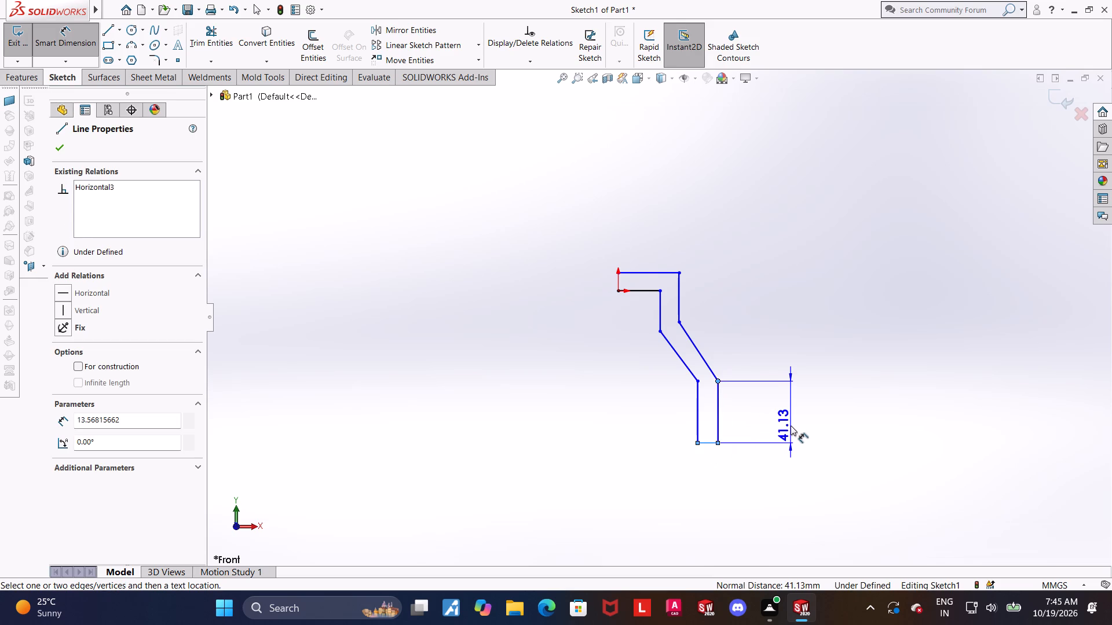
{"action": "left_click", "coordinate": [791, 425]}
{"action": "type", "text": "40"}
{"action": "key", "text": "Return"}
{"action": "key", "text": "Escape"}
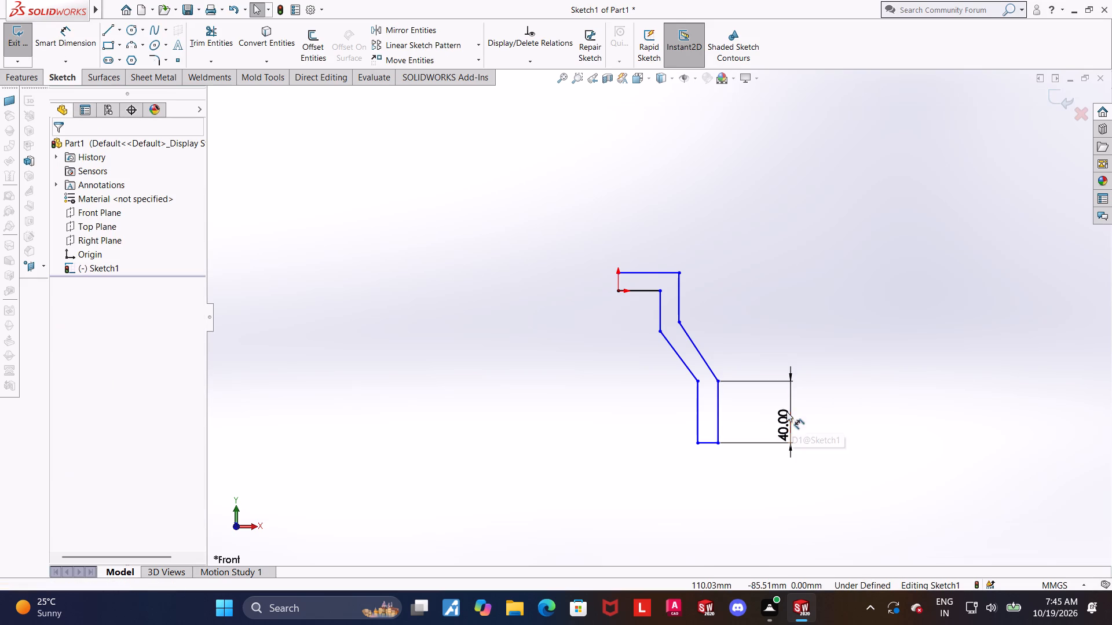
Dimension the short bottom edge of the profile as 10 mm wide.
{"action": "left_click", "coordinate": [66, 28]}
{"action": "left_click", "coordinate": [708, 443]}
{"action": "left_click", "coordinate": [707, 466]}
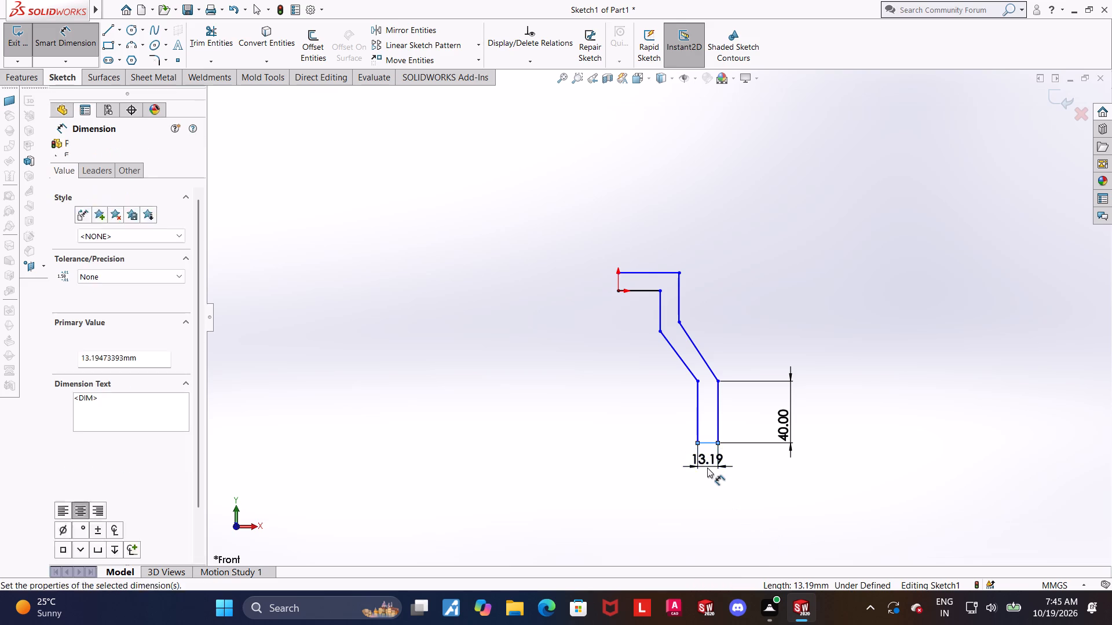
{"action": "type", "text": "10"}
{"action": "key", "text": "Return"}
{"action": "key", "text": "Escape"}
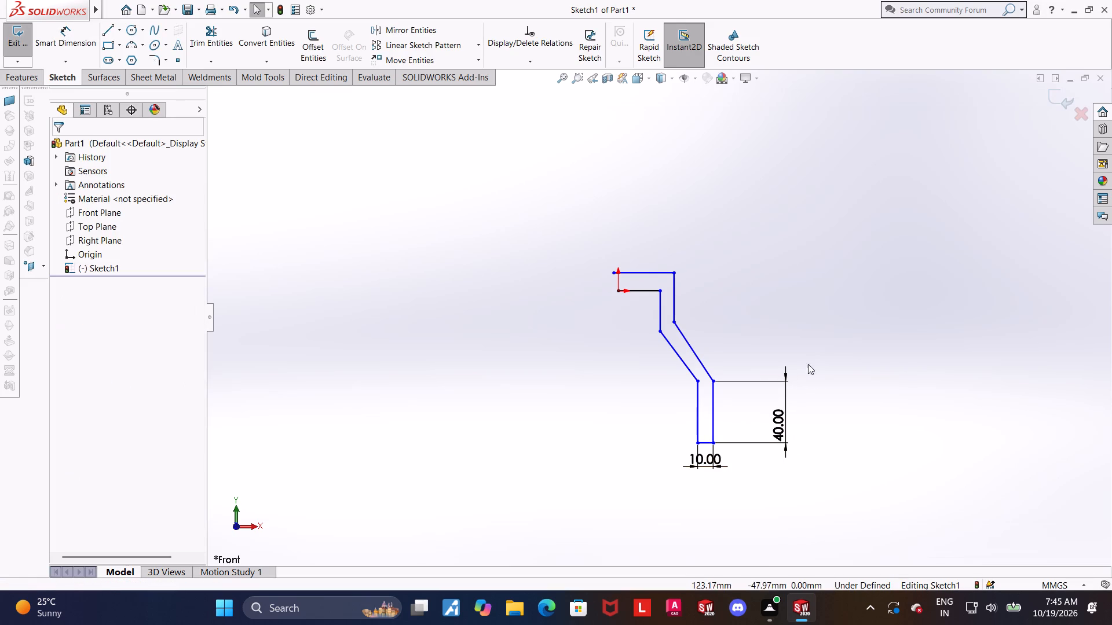
{"action": "left_click", "coordinate": [812, 356]}
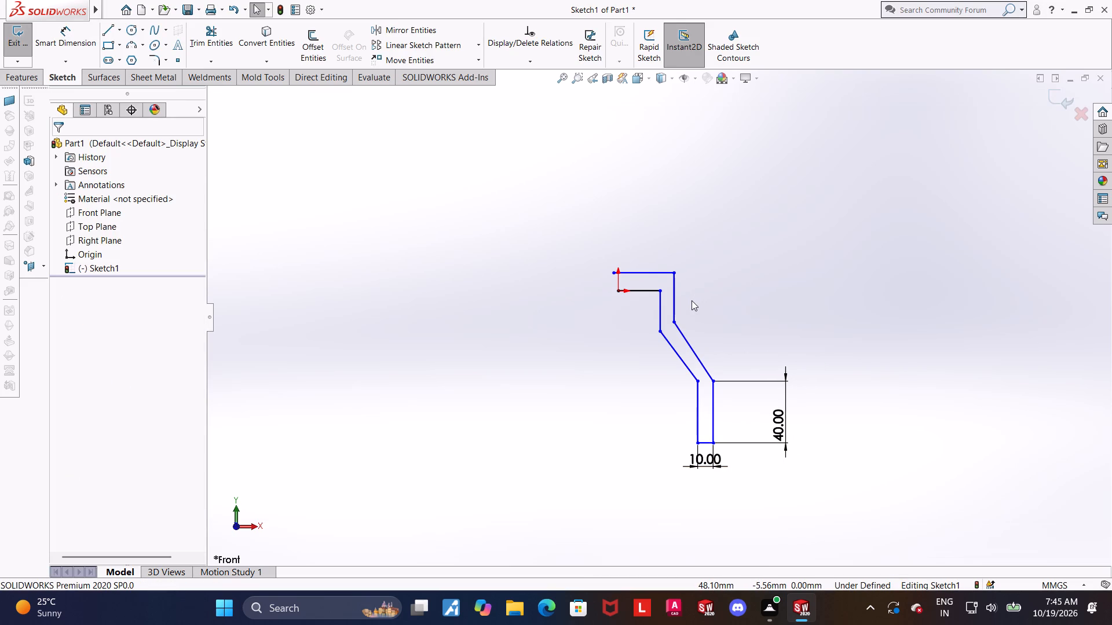
Sketch a vertical construction centerline from the origin up past the profile's top line.
{"action": "left_click", "coordinate": [121, 34]}
{"action": "left_click", "coordinate": [119, 56]}
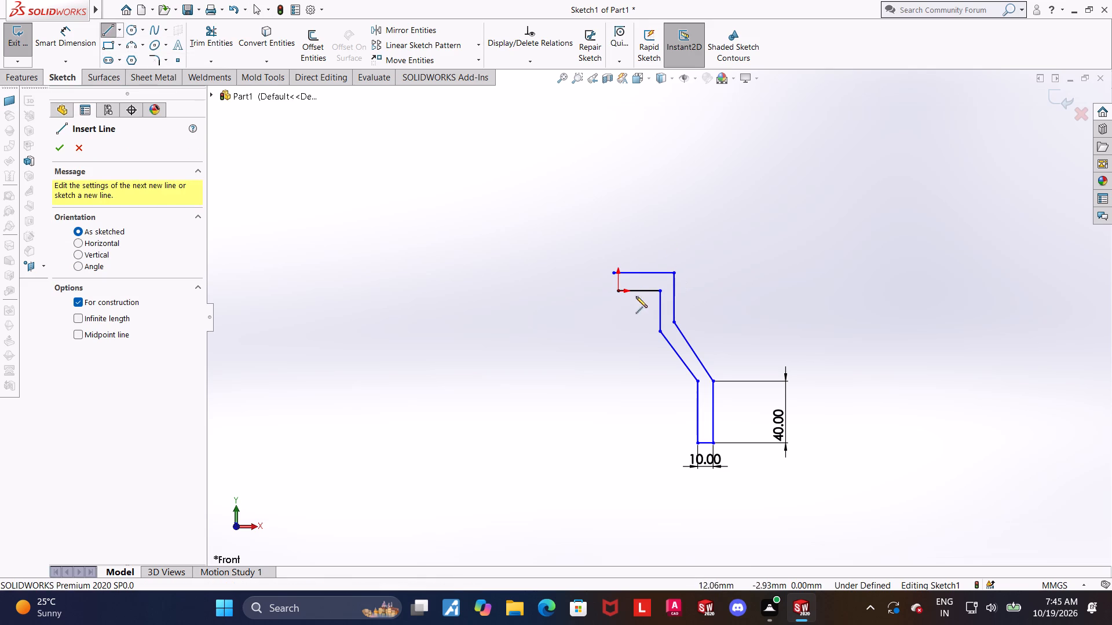
{"action": "left_click", "coordinate": [619, 293]}
{"action": "left_click", "coordinate": [616, 218]}
{"action": "key", "text": "Escape"}
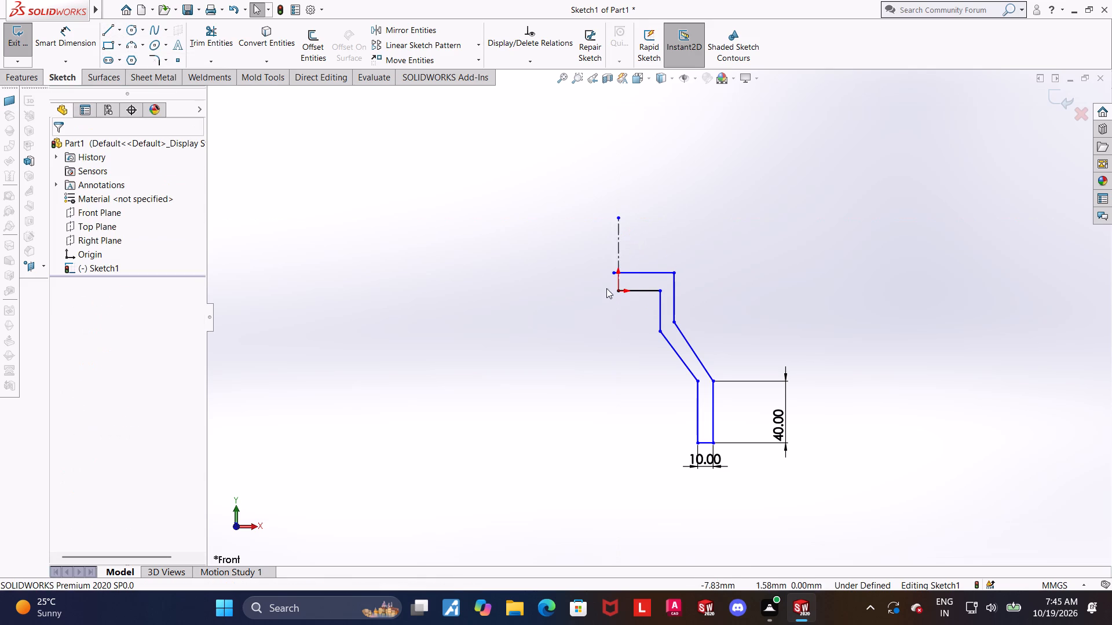
{"action": "key", "text": "Escape"}
Make the free endpoint of the profile's top horizontal line coincident with the vertical centerline.
{"action": "left_click", "coordinate": [611, 273]}
{"action": "left_click", "coordinate": [618, 247], "text": "ctrl"}
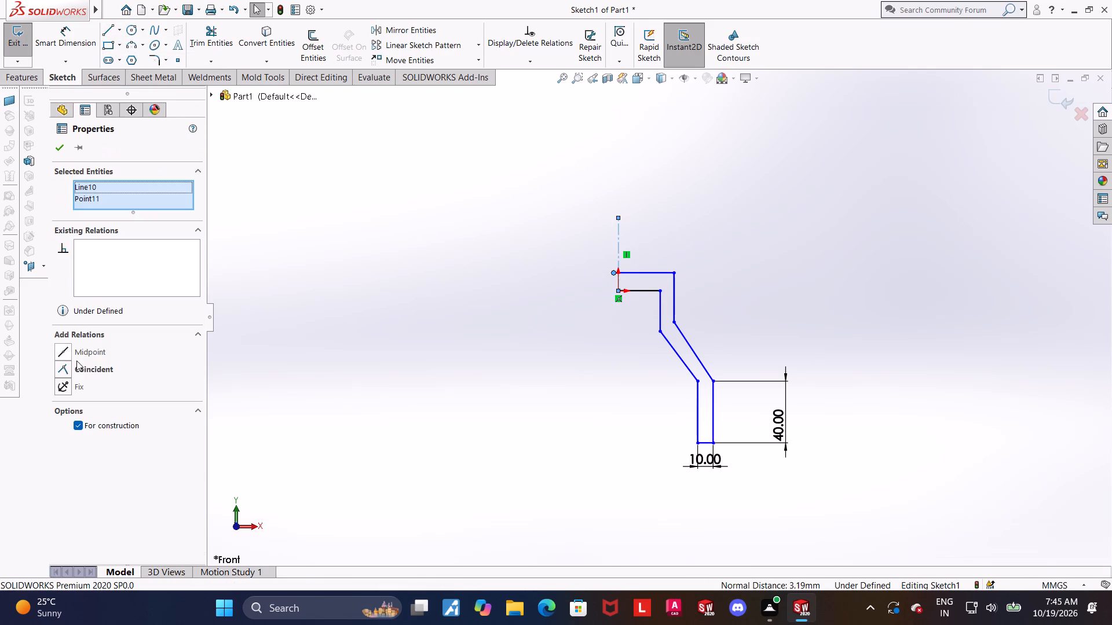
{"action": "left_click", "coordinate": [60, 364]}
{"action": "left_click", "coordinate": [485, 381]}
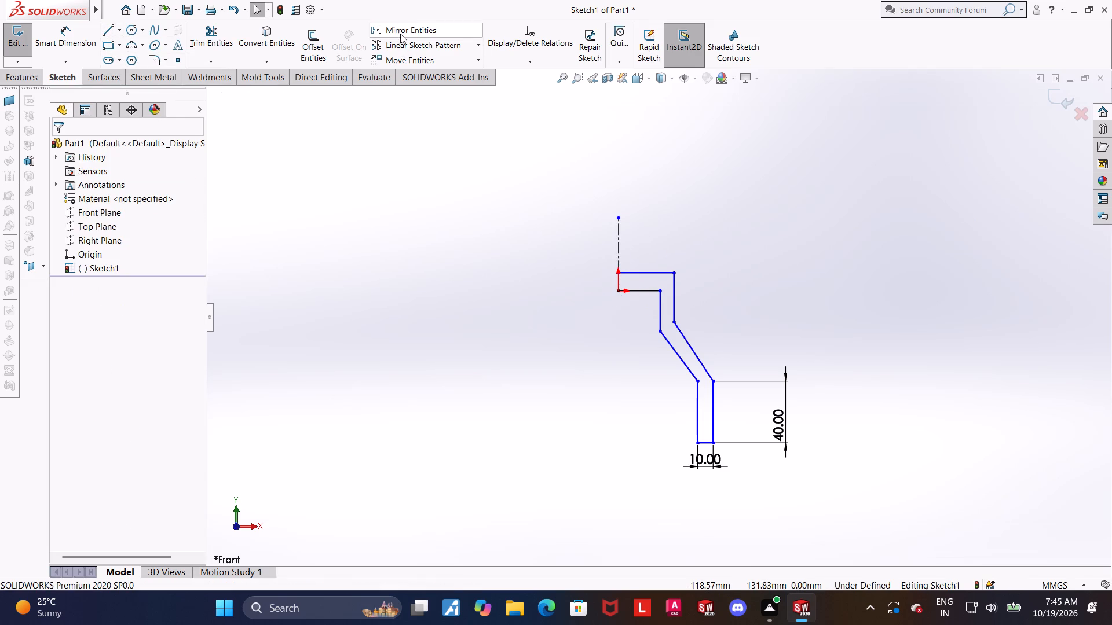
Mirror all nine profile lines, including the short bottom edge, about the vertical centerline, keeping the originals.
{"action": "left_click", "coordinate": [400, 33]}
{"action": "left_click_drag", "start_coordinate": [678, 216], "coordinate": [700, 419]}
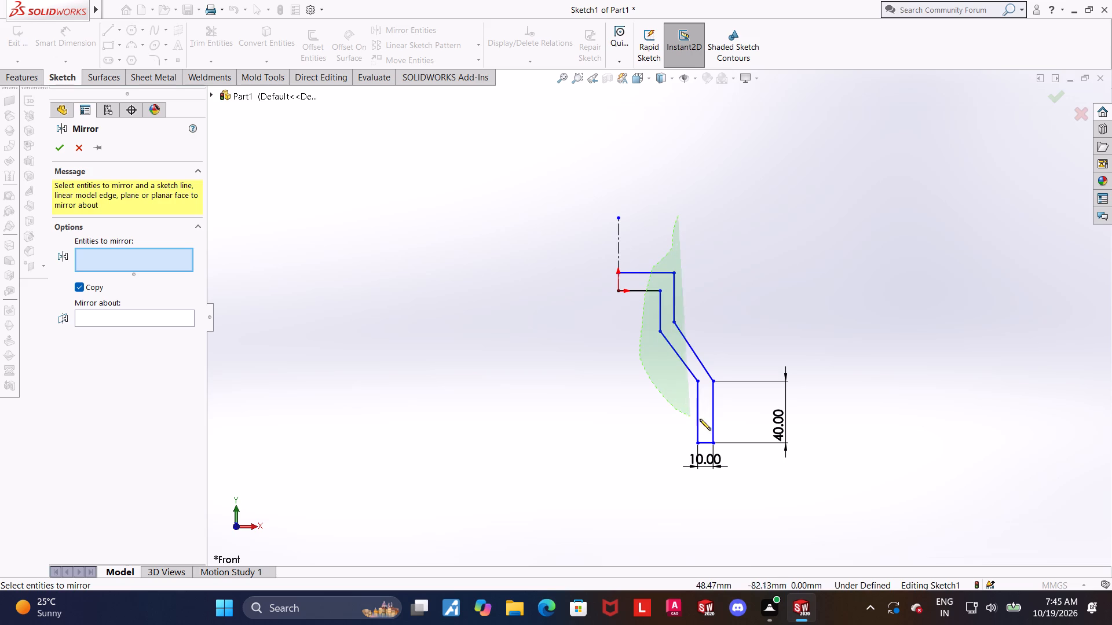
{"action": "left_click_drag", "start_coordinate": [700, 419], "coordinate": [730, 422]}
{"action": "left_click", "coordinate": [706, 443]}
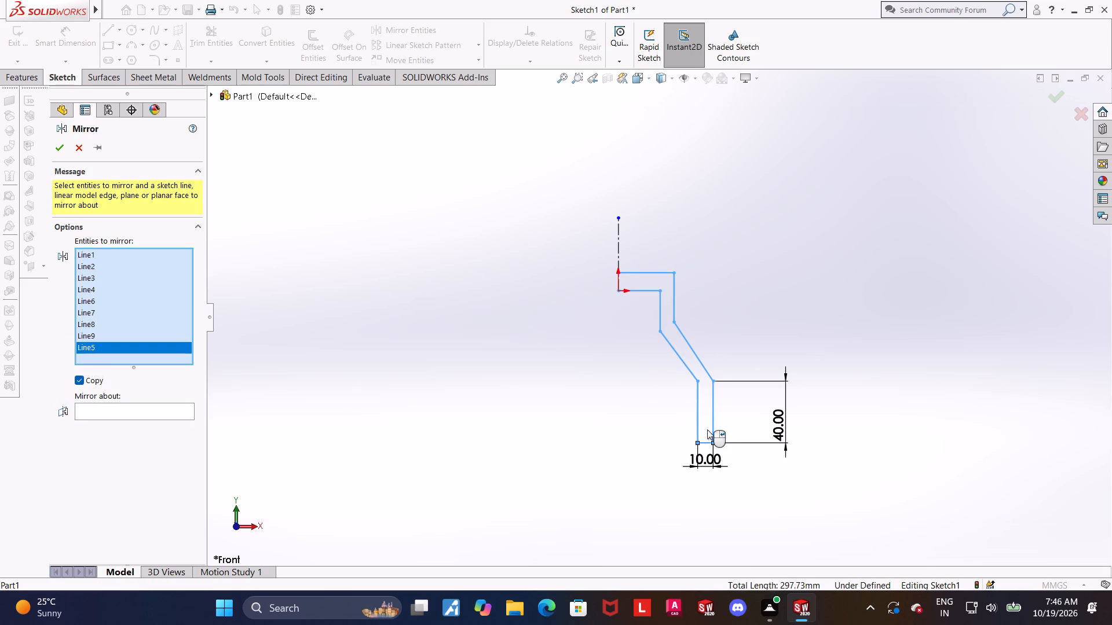
{"action": "left_click", "coordinate": [102, 415]}
{"action": "left_click", "coordinate": [617, 236]}
{"action": "left_click", "coordinate": [53, 148]}
{"action": "left_click", "coordinate": [312, 191]}
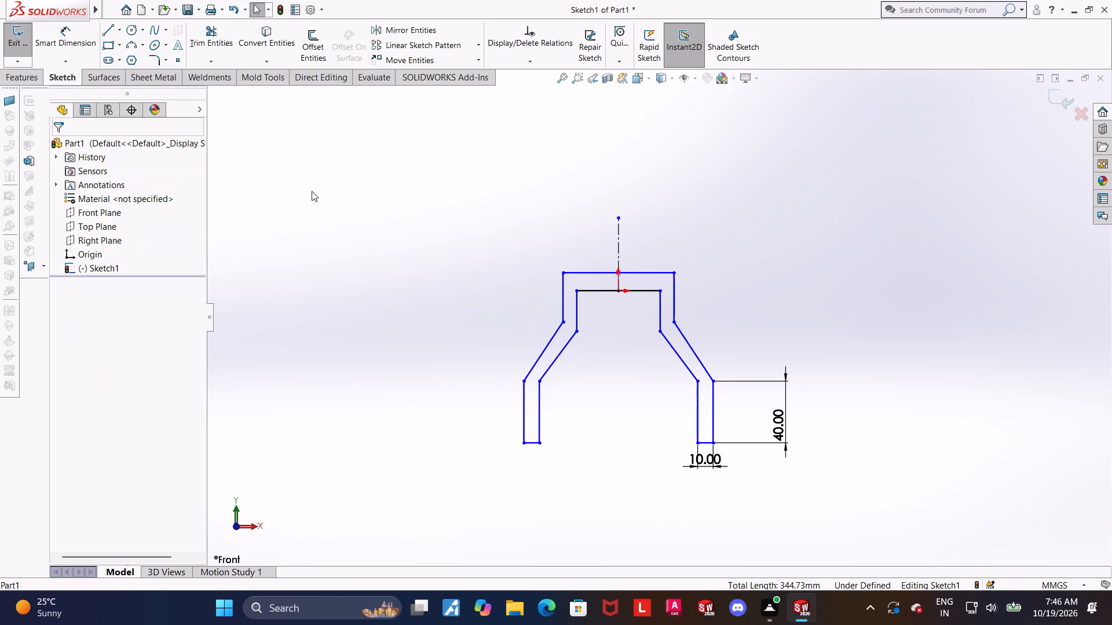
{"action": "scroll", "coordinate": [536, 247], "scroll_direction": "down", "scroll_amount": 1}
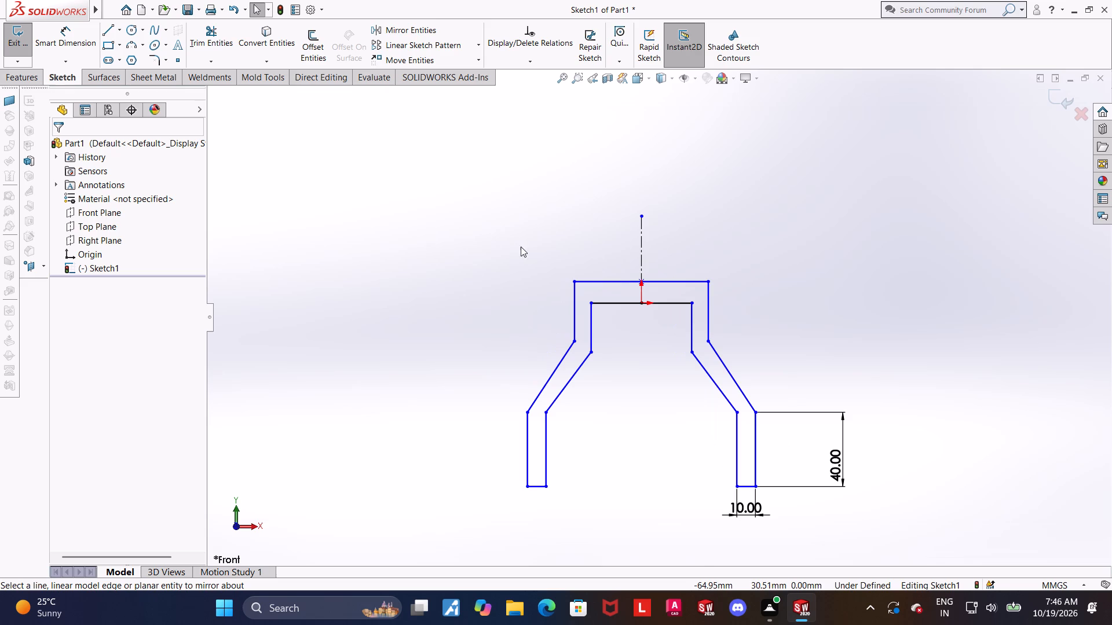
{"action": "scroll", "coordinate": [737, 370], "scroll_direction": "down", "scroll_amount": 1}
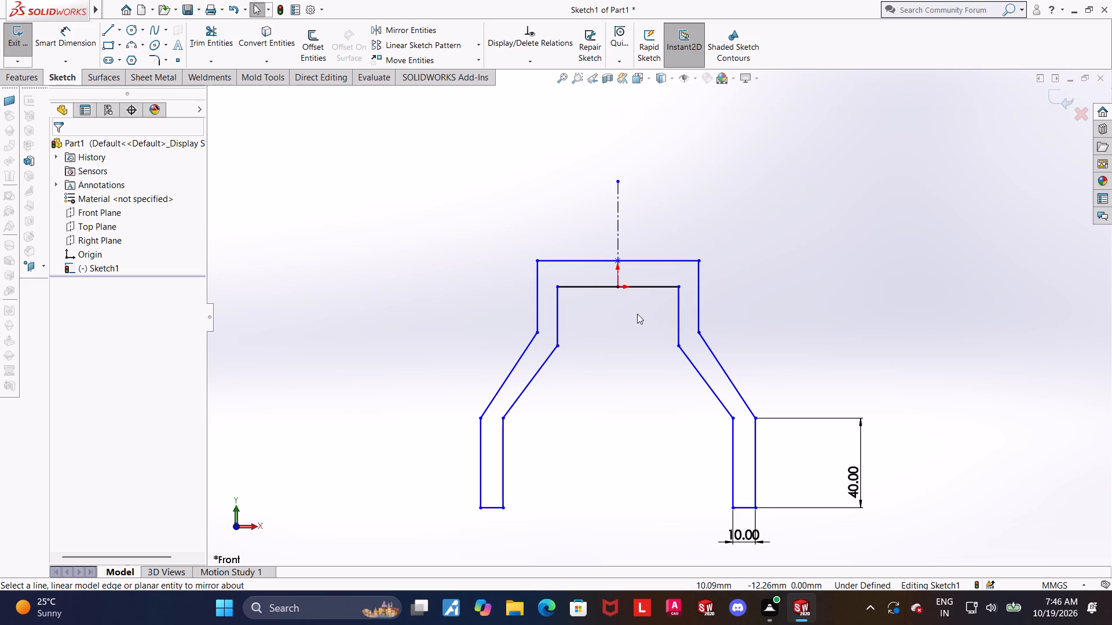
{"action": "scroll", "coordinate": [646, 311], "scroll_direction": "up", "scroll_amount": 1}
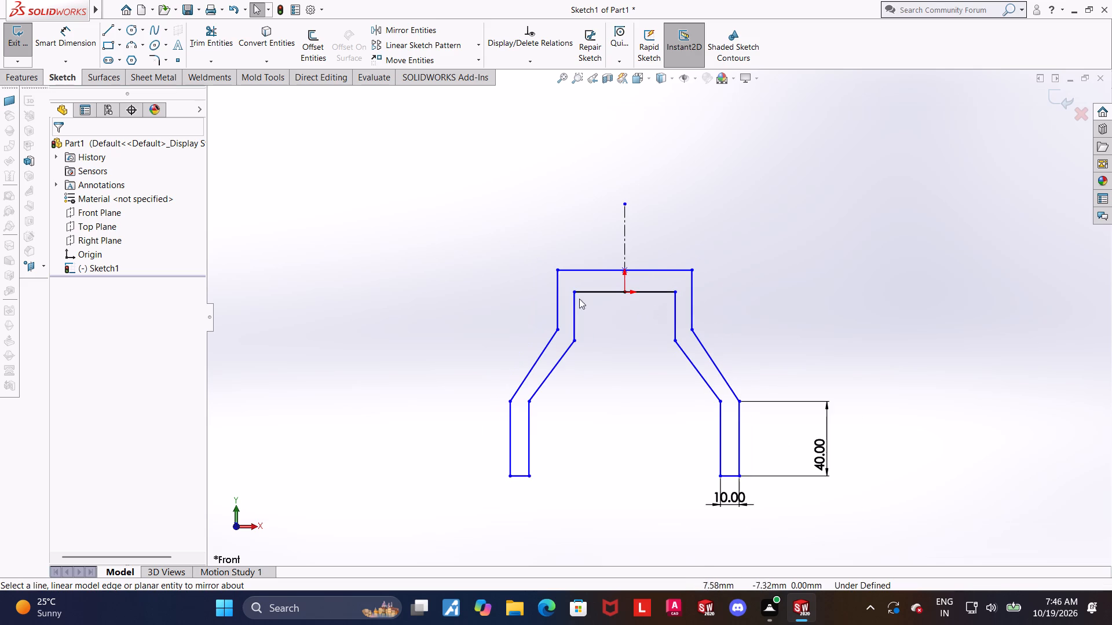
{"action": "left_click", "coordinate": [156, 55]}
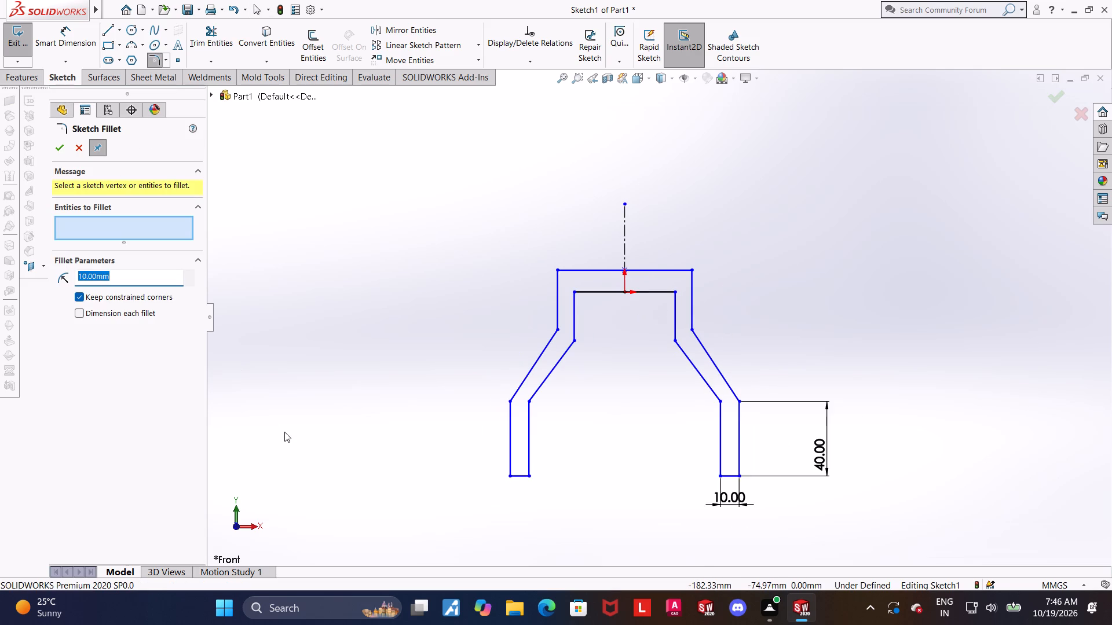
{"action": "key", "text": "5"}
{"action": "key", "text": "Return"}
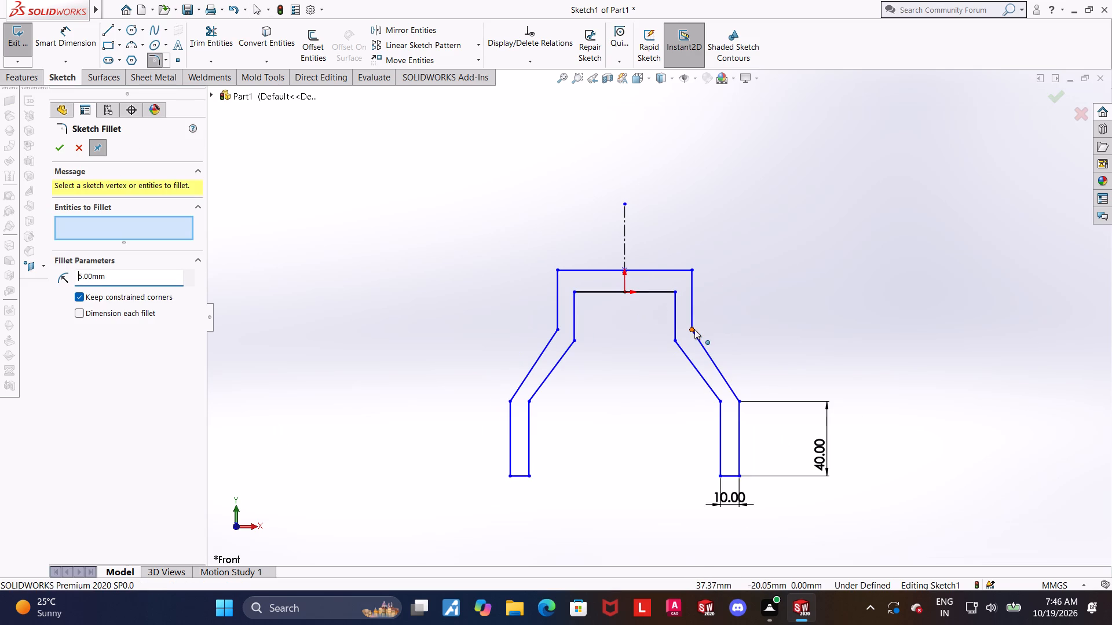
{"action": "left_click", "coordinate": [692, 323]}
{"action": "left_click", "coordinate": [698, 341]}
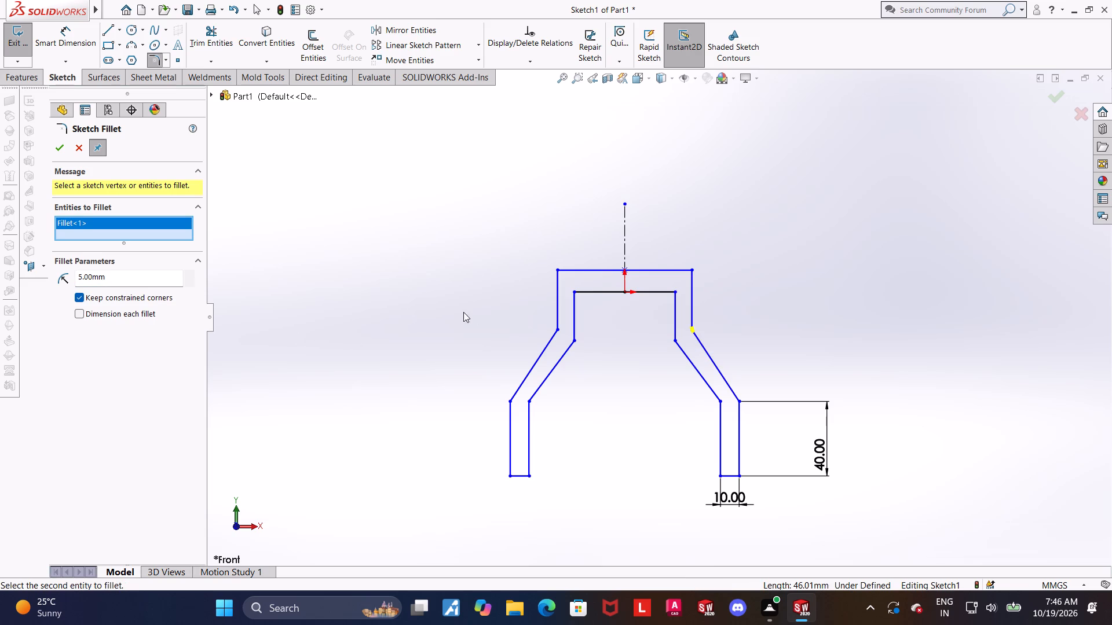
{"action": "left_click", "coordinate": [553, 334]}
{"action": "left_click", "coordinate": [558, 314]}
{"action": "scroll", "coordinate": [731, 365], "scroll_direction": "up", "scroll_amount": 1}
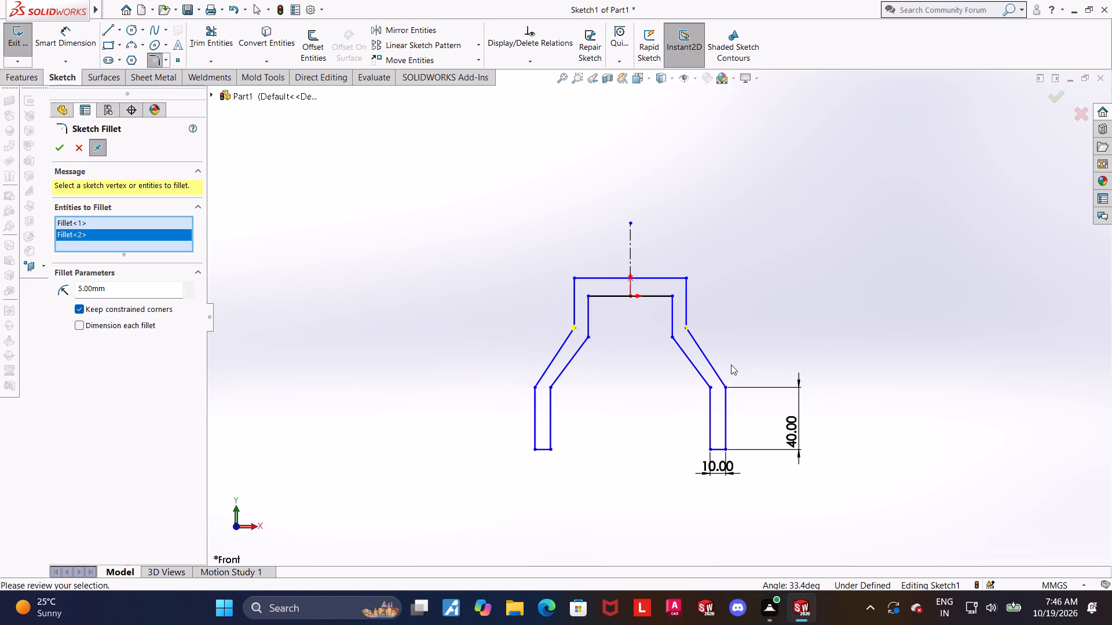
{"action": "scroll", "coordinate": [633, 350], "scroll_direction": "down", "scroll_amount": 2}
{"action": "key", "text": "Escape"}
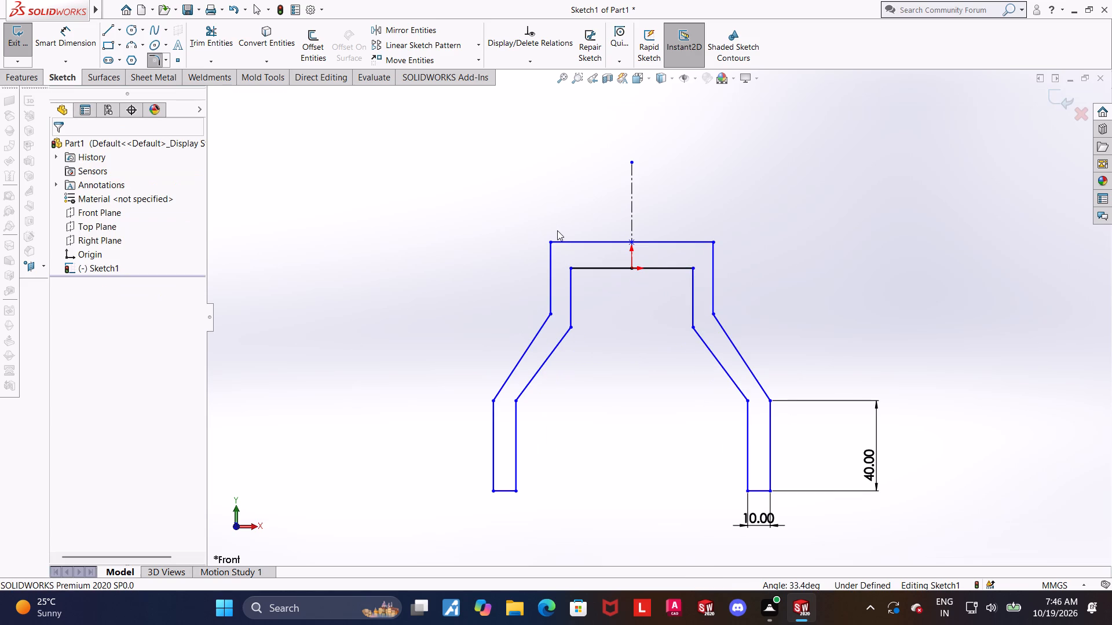
Apply 5 mm sketch fillets to both outer corners where the upper vertical lines meet the diagonals.
{"action": "left_click", "coordinate": [159, 58]}
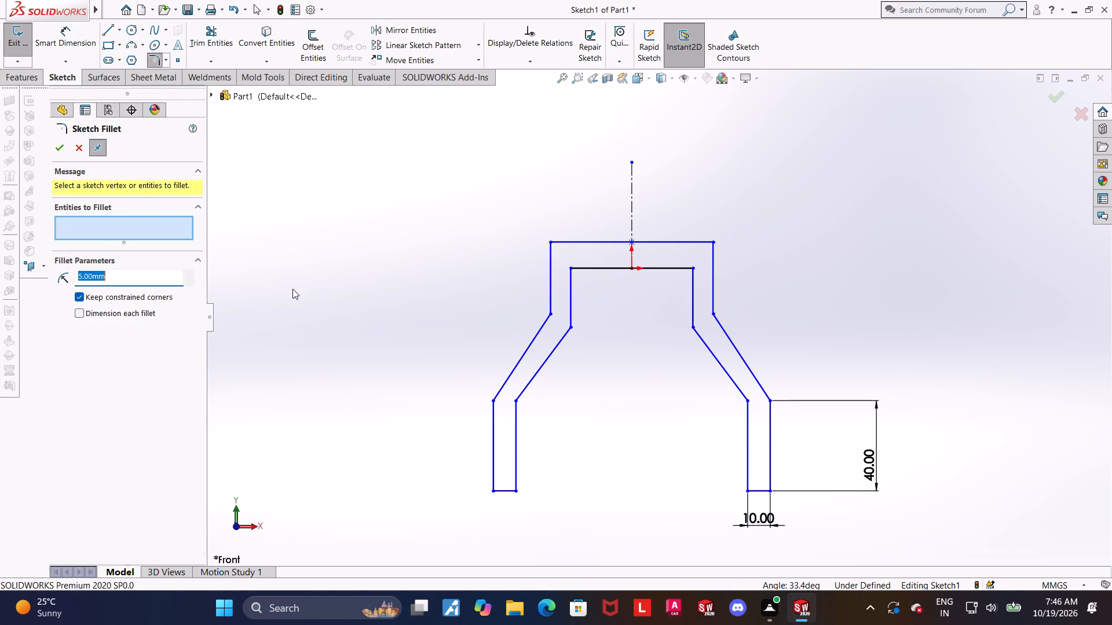
{"action": "left_click", "coordinate": [719, 319]}
{"action": "double_click", "coordinate": [717, 299]}
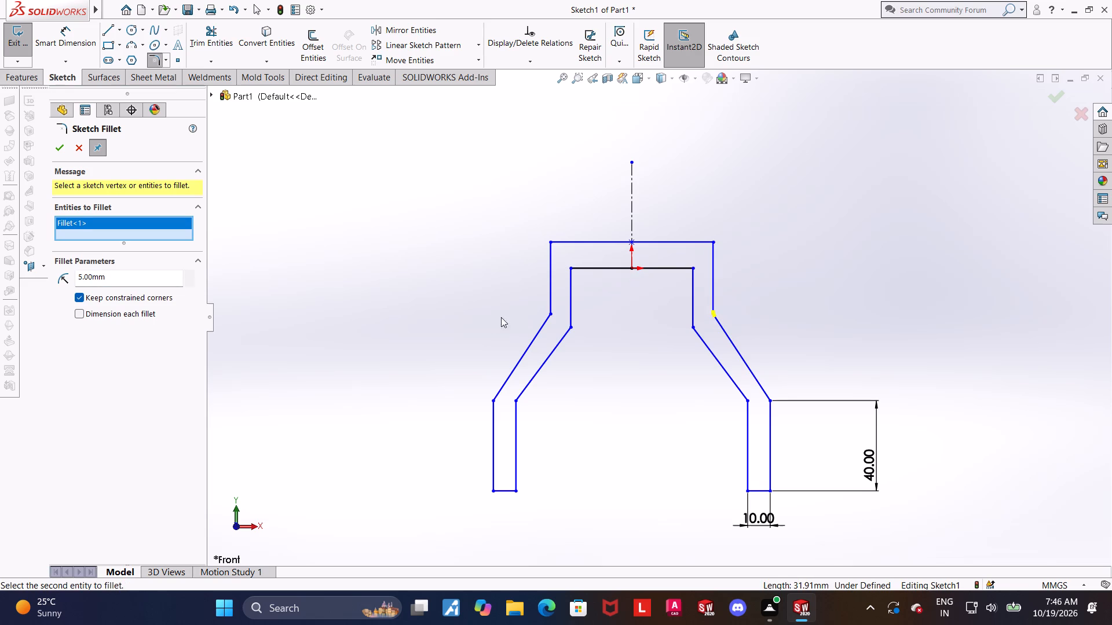
{"action": "left_click", "coordinate": [541, 328]}
{"action": "left_click", "coordinate": [555, 283]}
{"action": "left_click", "coordinate": [553, 285]}
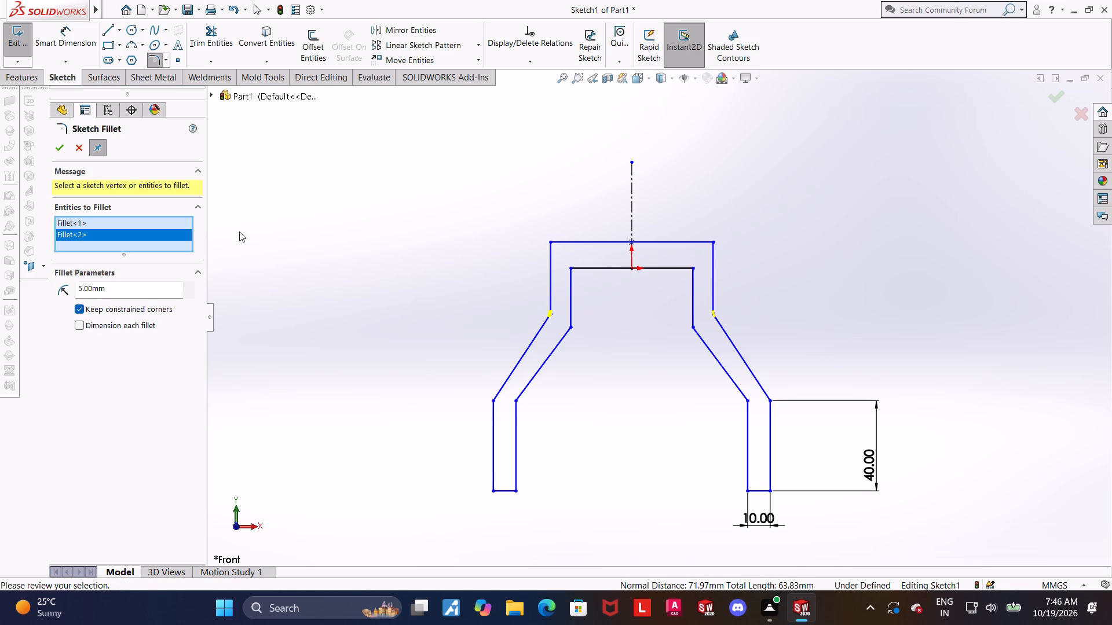
{"action": "left_click", "coordinate": [62, 148]}
{"action": "left_click", "coordinate": [312, 215]}
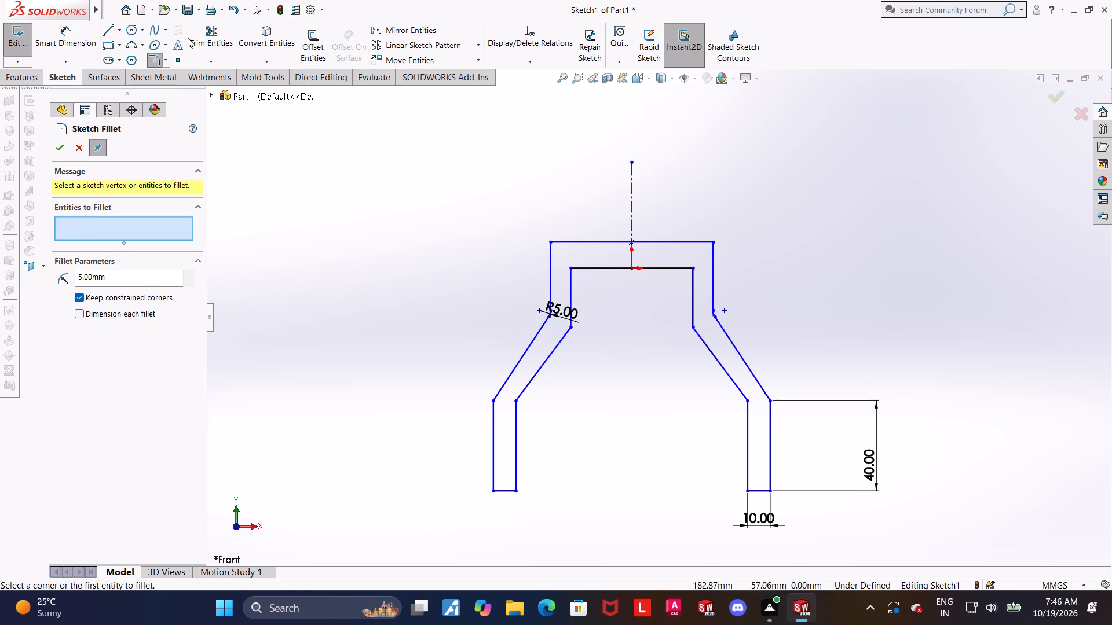
Apply 15 mm sketch fillets to both inner corners where the upper vertical lines meet the diagonals.
{"action": "left_click_drag", "start_coordinate": [157, 283], "coordinate": [0, 273]}
{"action": "type", "text": "15"}
{"action": "key", "text": "Return"}
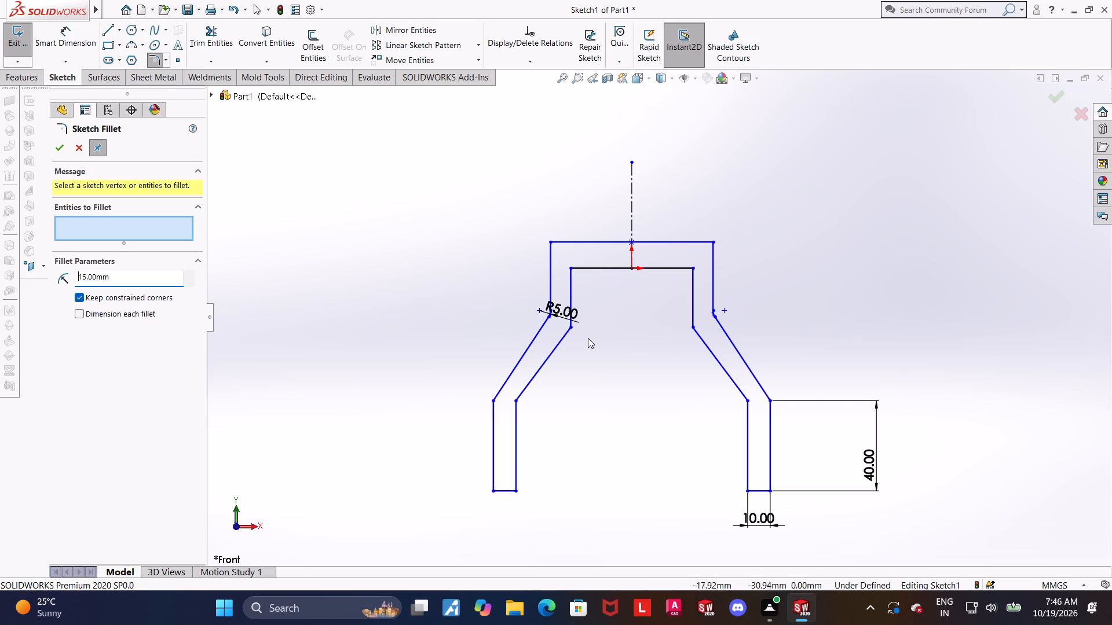
{"action": "left_click", "coordinate": [570, 327]}
{"action": "left_click", "coordinate": [690, 327]}
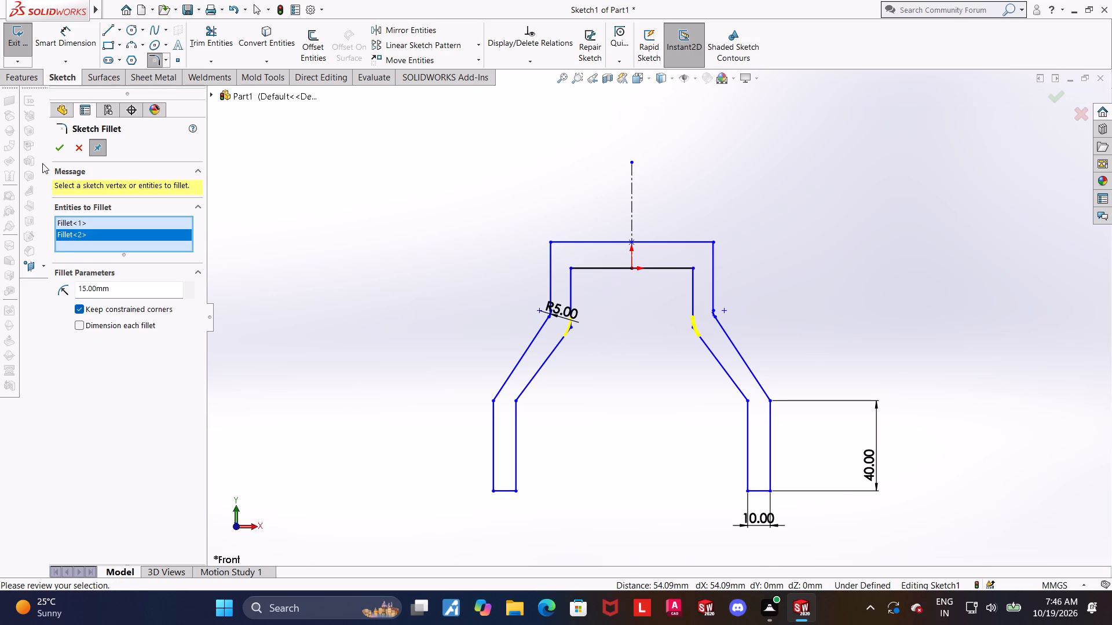
{"action": "left_click", "coordinate": [62, 148]}
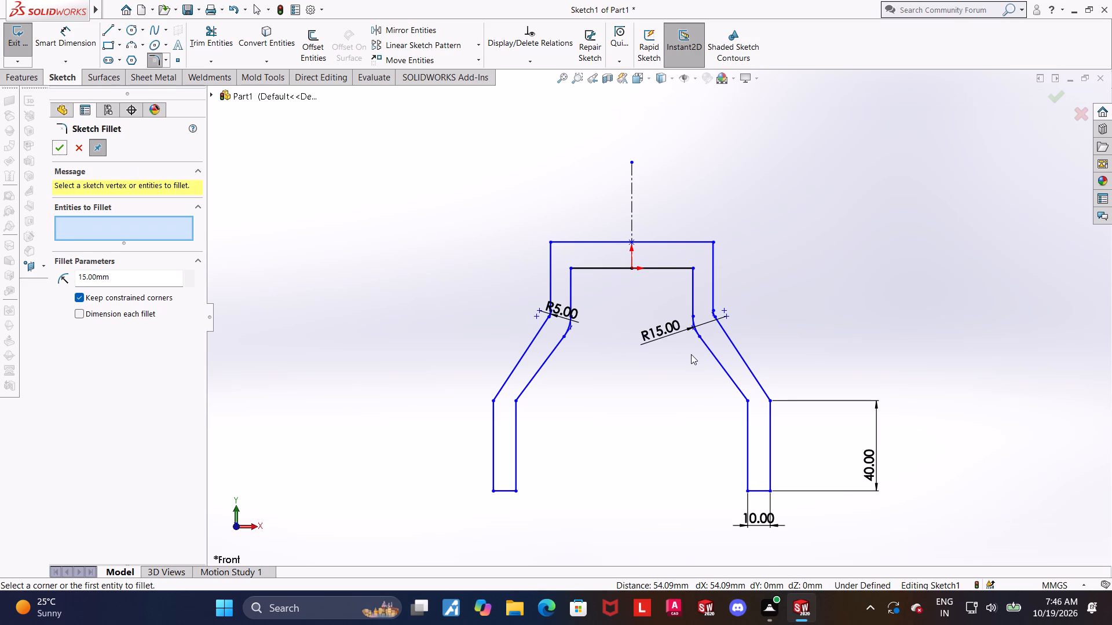
Apply 4 mm sketch fillets to both outer top corners where the top horizontal line meets the vertical lines.
{"action": "scroll", "coordinate": [691, 354], "scroll_direction": "up", "scroll_amount": 1}
{"action": "scroll", "coordinate": [727, 277], "scroll_direction": "down", "scroll_amount": 1}
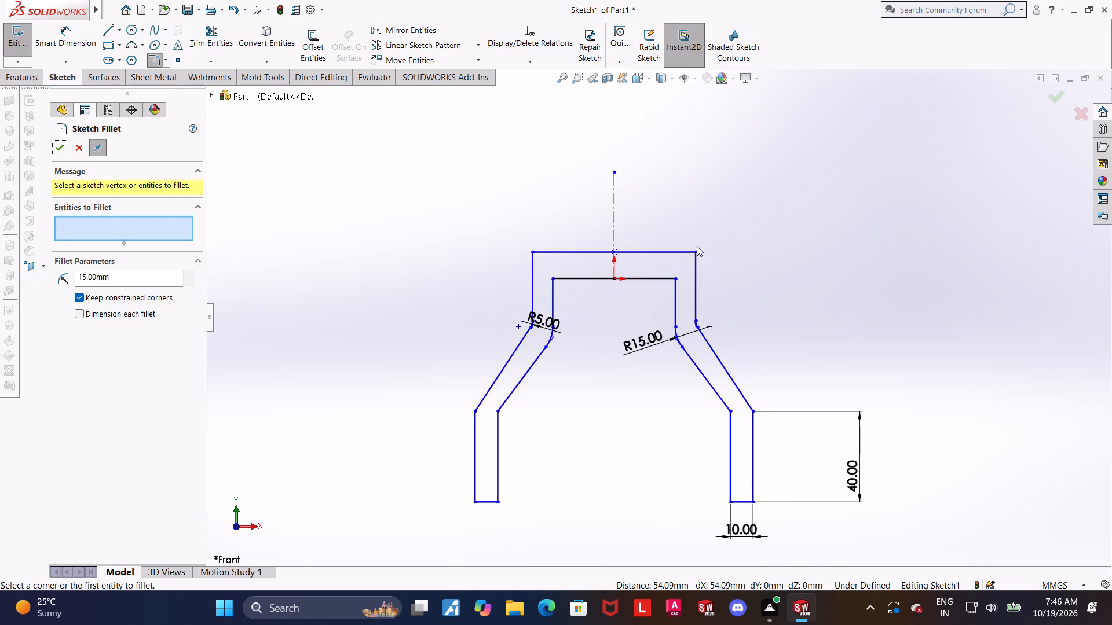
{"action": "scroll", "coordinate": [697, 246], "scroll_direction": "down", "scroll_amount": 1}
{"action": "left_click_drag", "start_coordinate": [148, 275], "coordinate": [0, 278]}
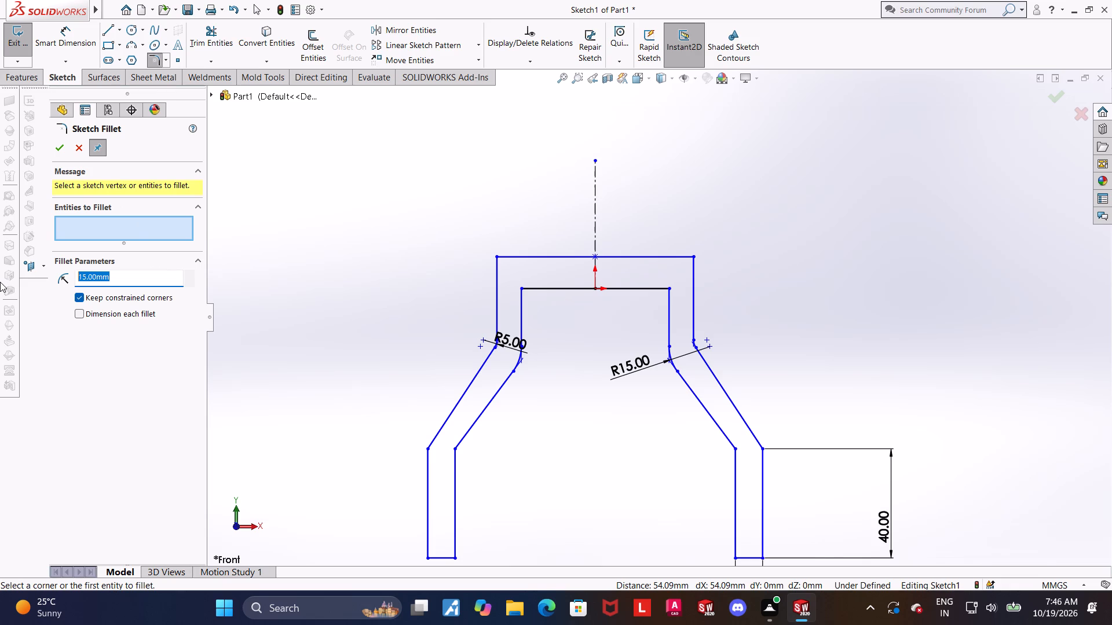
{"action": "key", "text": "4"}
{"action": "key", "text": "Return"}
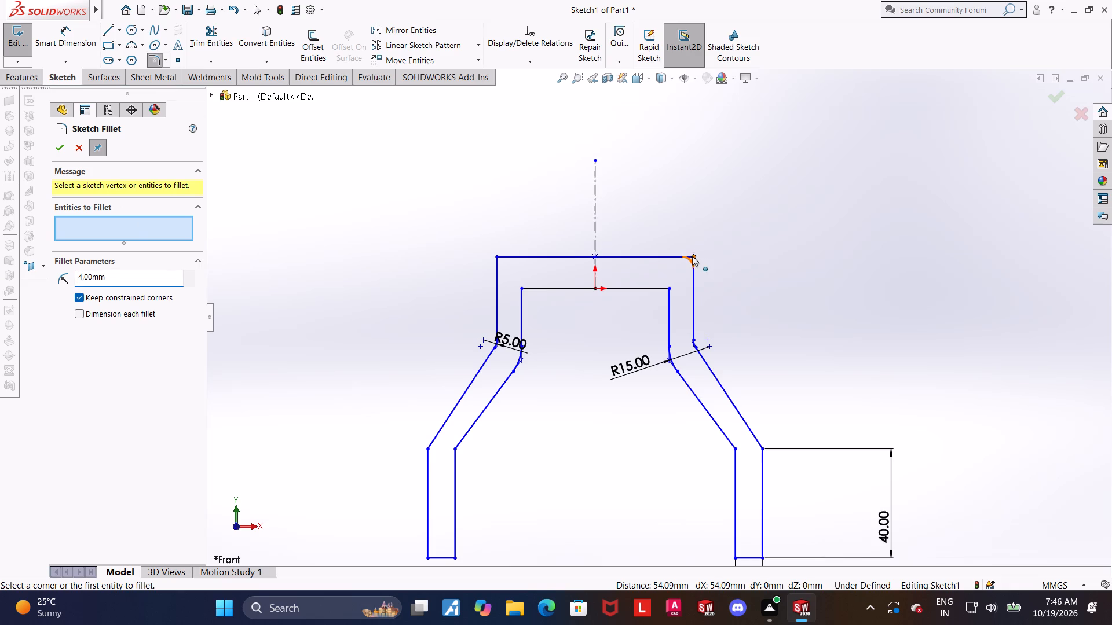
{"action": "left_click", "coordinate": [692, 256]}
{"action": "left_click", "coordinate": [565, 312]}
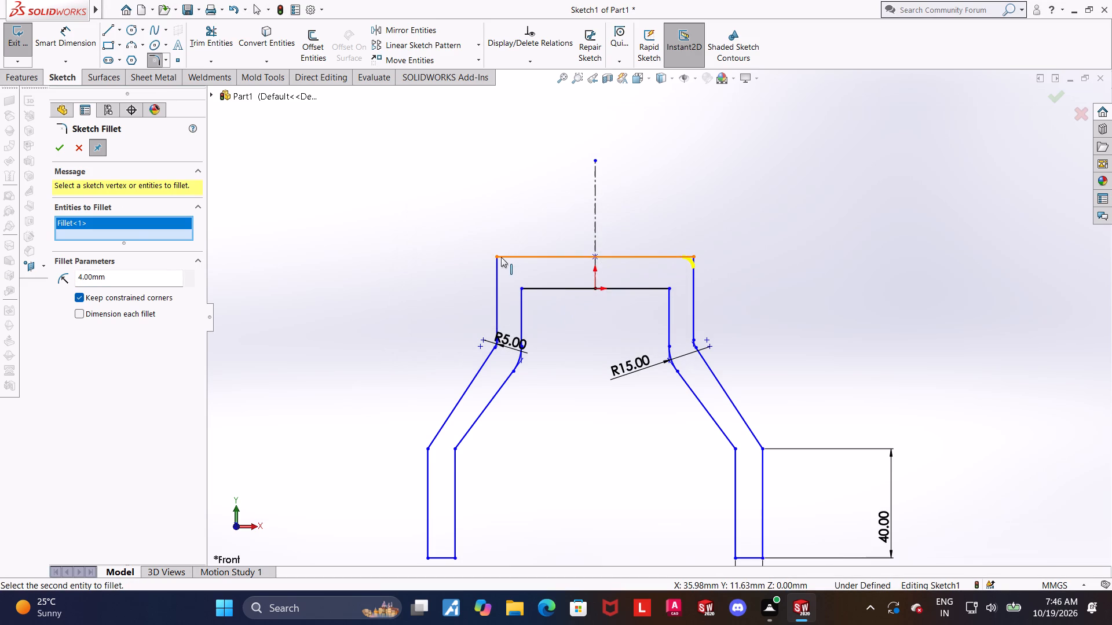
{"action": "left_click", "coordinate": [498, 258]}
{"action": "left_click", "coordinate": [586, 311]}
{"action": "left_click", "coordinate": [61, 149]}
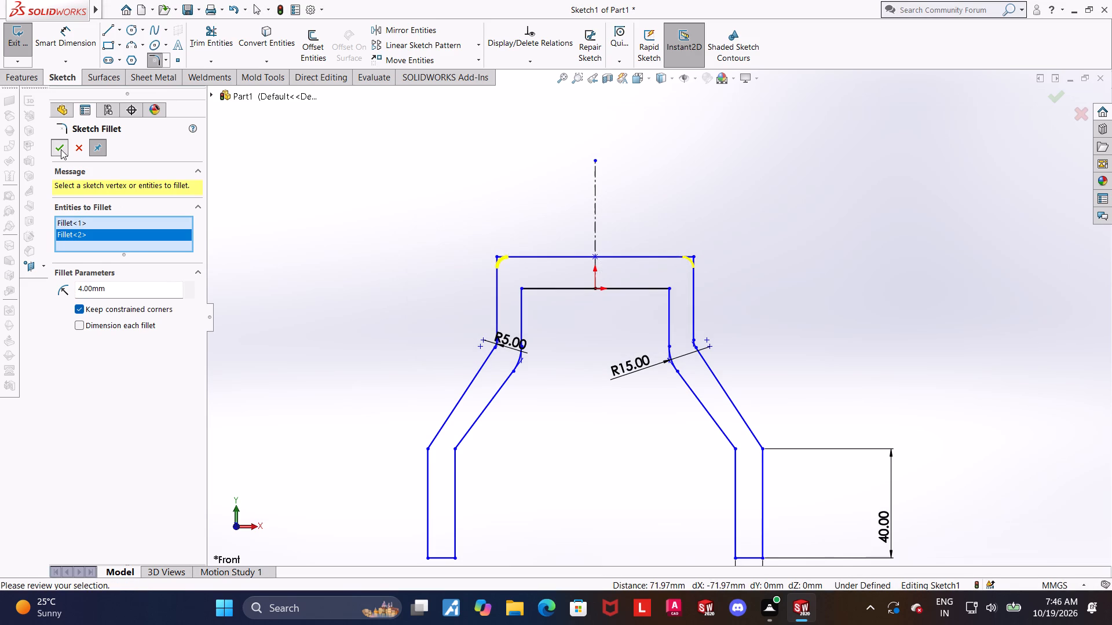
Dimension the distance from the vertical centerline to the right inner upper vertical line as 13 mm.
{"action": "scroll", "coordinate": [695, 399], "scroll_direction": "up", "scroll_amount": 1}
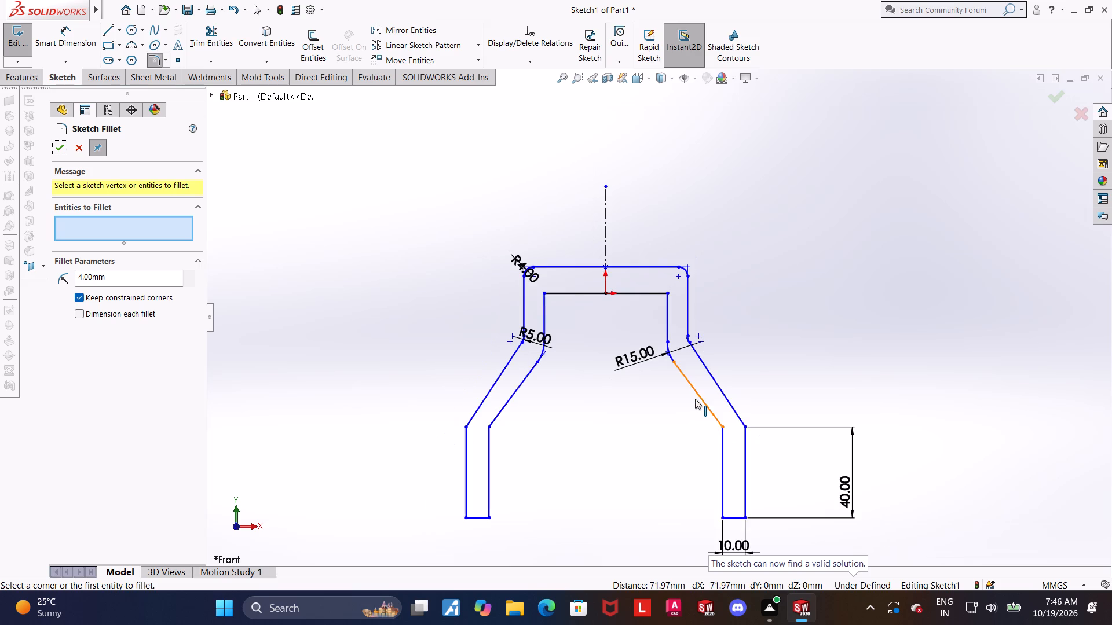
{"action": "scroll", "coordinate": [694, 367], "scroll_direction": "down", "scroll_amount": 1}
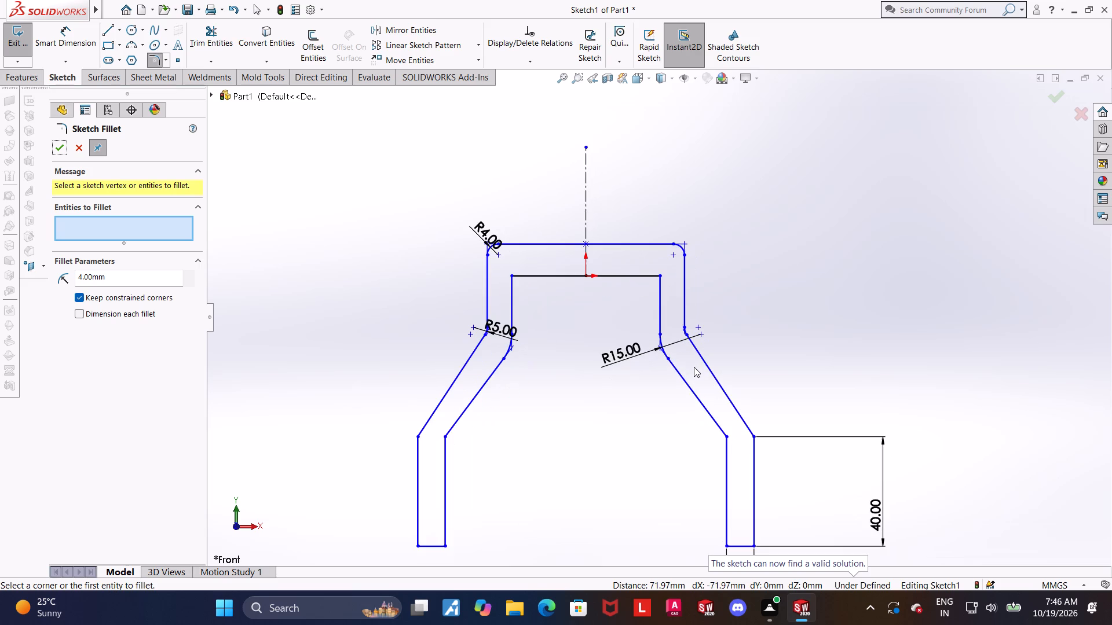
{"action": "left_click", "coordinate": [38, 32]}
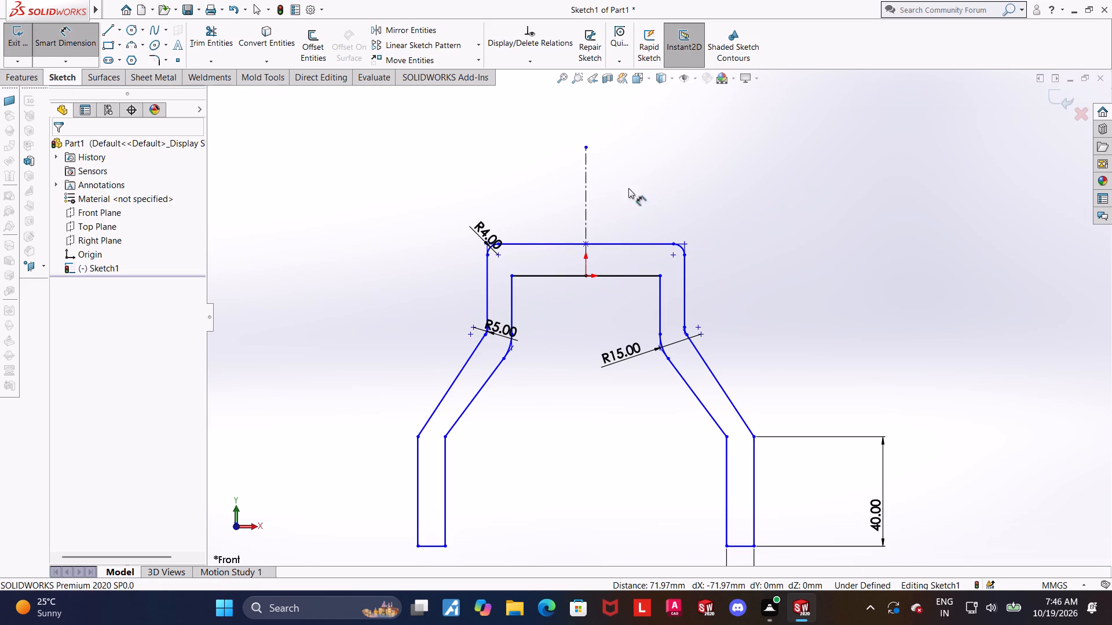
{"action": "left_click", "coordinate": [584, 197]}
{"action": "left_click", "coordinate": [661, 295]}
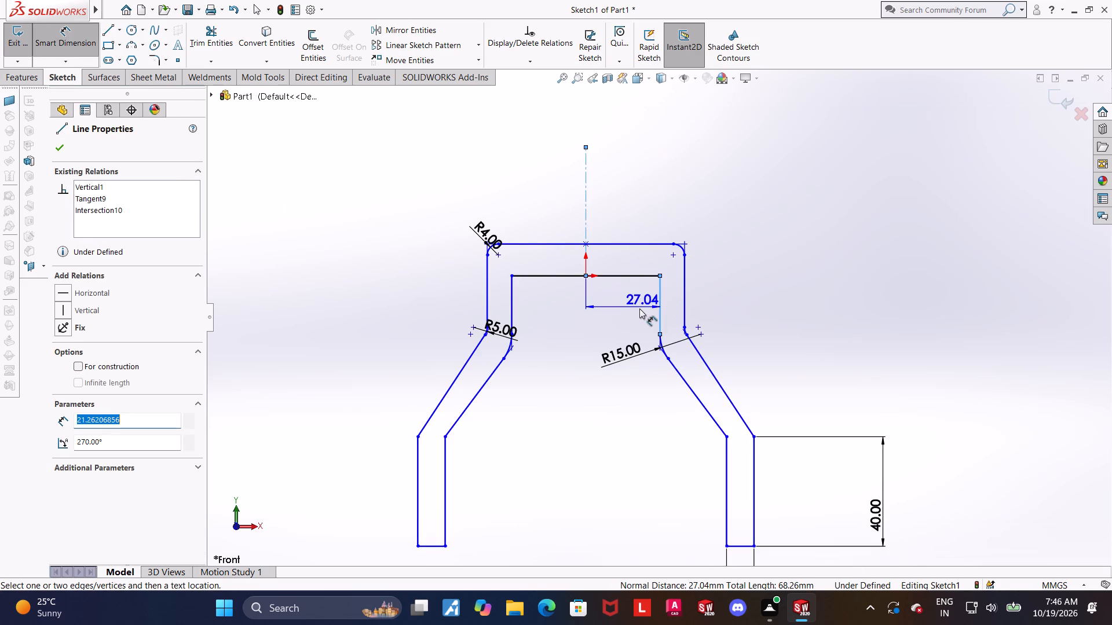
{"action": "left_click", "coordinate": [639, 308]}
{"action": "type", "text": "13"}
{"action": "key", "text": "Return"}
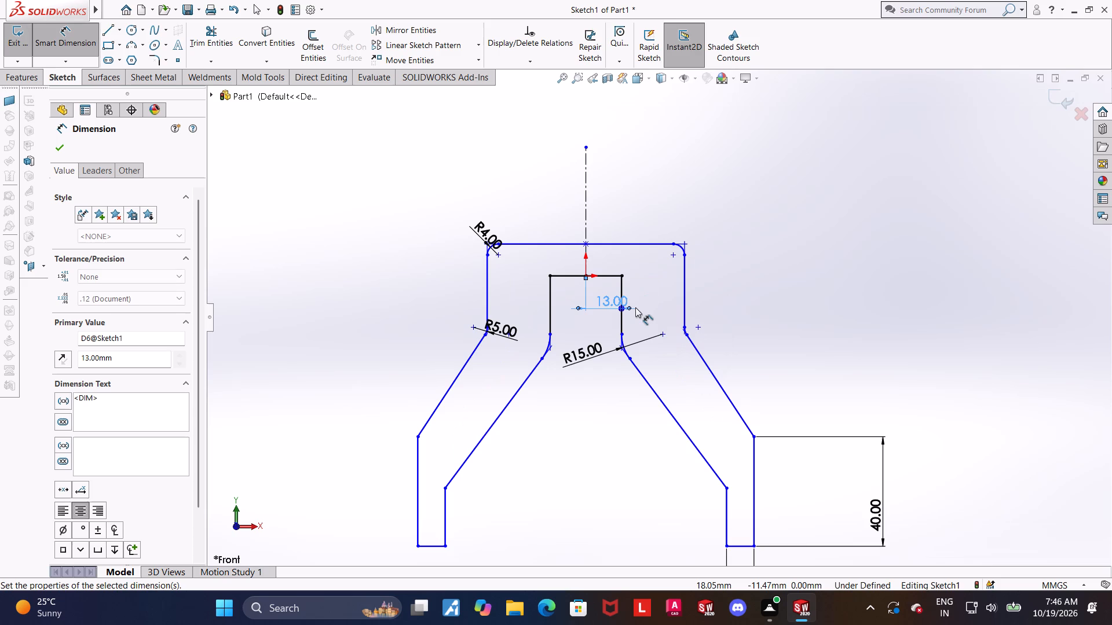
{"action": "key", "text": "Escape"}
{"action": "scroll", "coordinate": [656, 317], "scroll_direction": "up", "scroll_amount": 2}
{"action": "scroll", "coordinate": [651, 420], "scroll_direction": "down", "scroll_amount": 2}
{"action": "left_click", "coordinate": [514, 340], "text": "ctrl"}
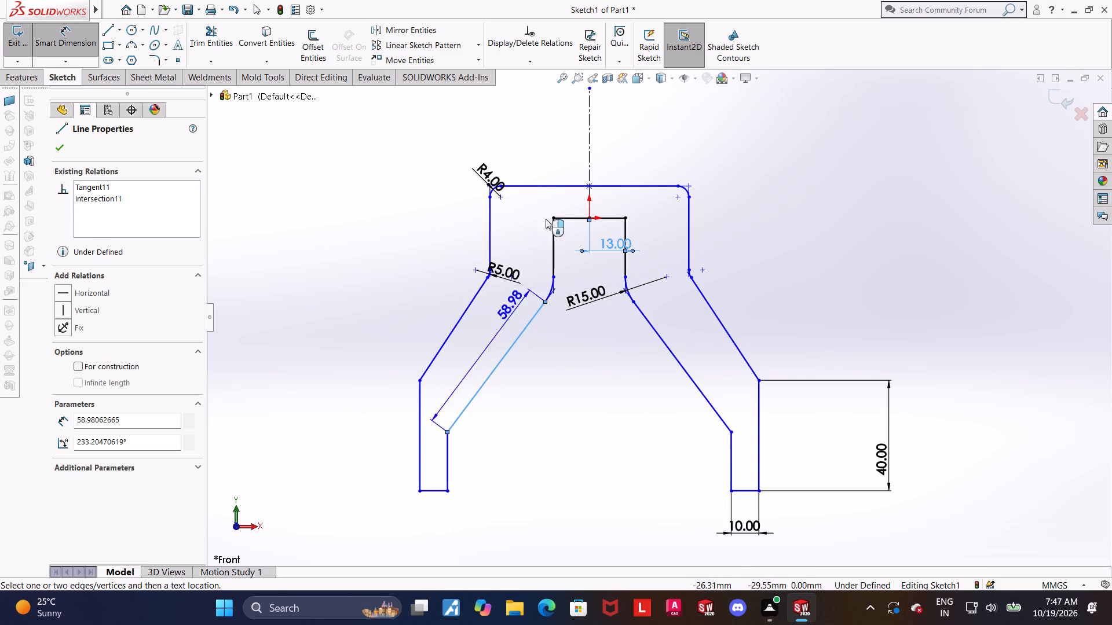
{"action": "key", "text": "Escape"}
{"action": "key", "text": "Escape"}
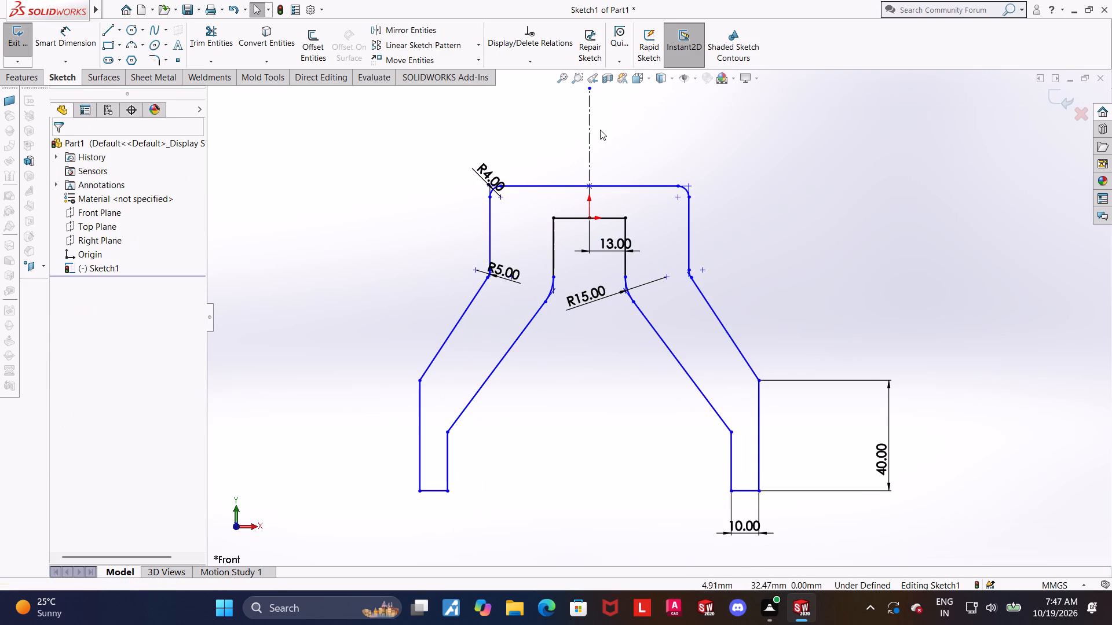
Make the two inner diagonal lines symmetric about the vertical centerline.
{"action": "left_click", "coordinate": [590, 131]}
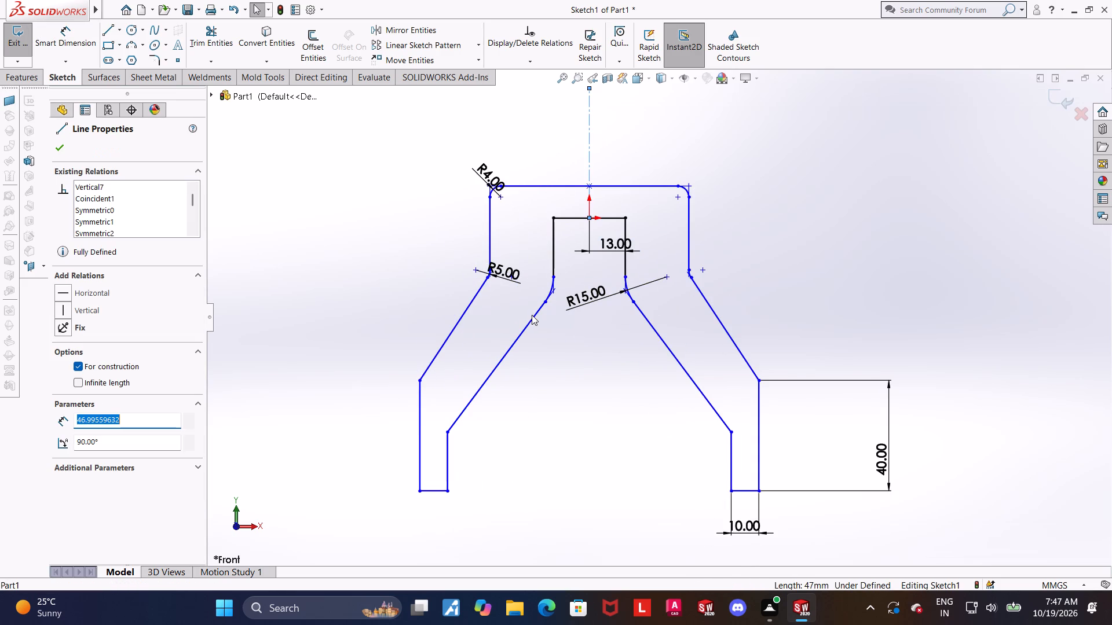
{"action": "left_click", "coordinate": [527, 325], "text": "ctrl"}
{"action": "left_click", "coordinate": [655, 331], "text": "ctrl"}
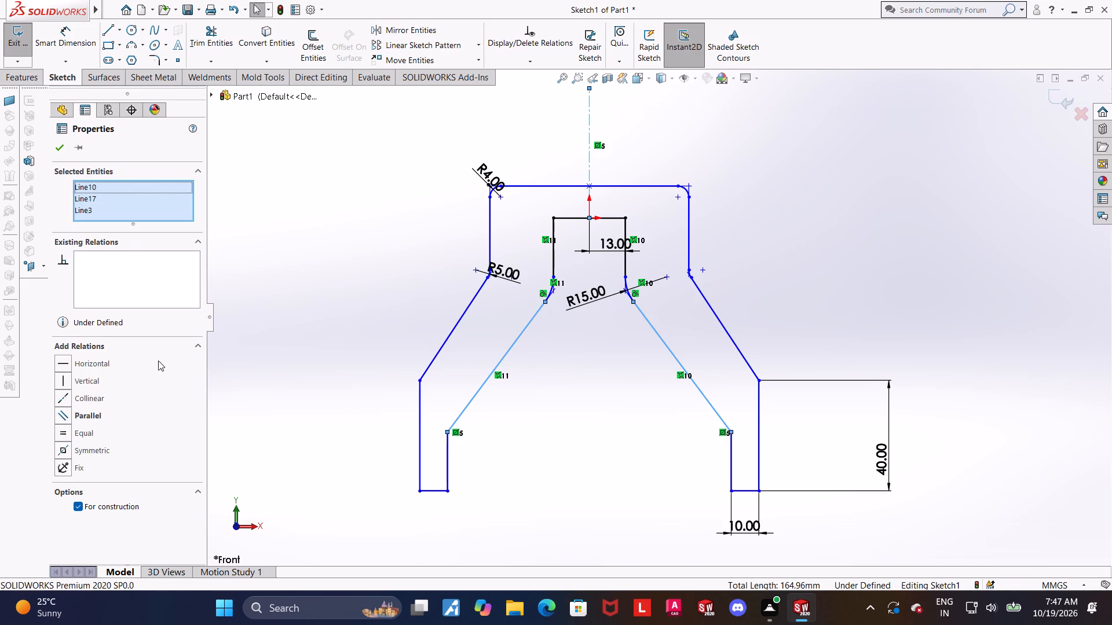
{"action": "left_click", "coordinate": [62, 450]}
{"action": "left_click", "coordinate": [619, 419]}
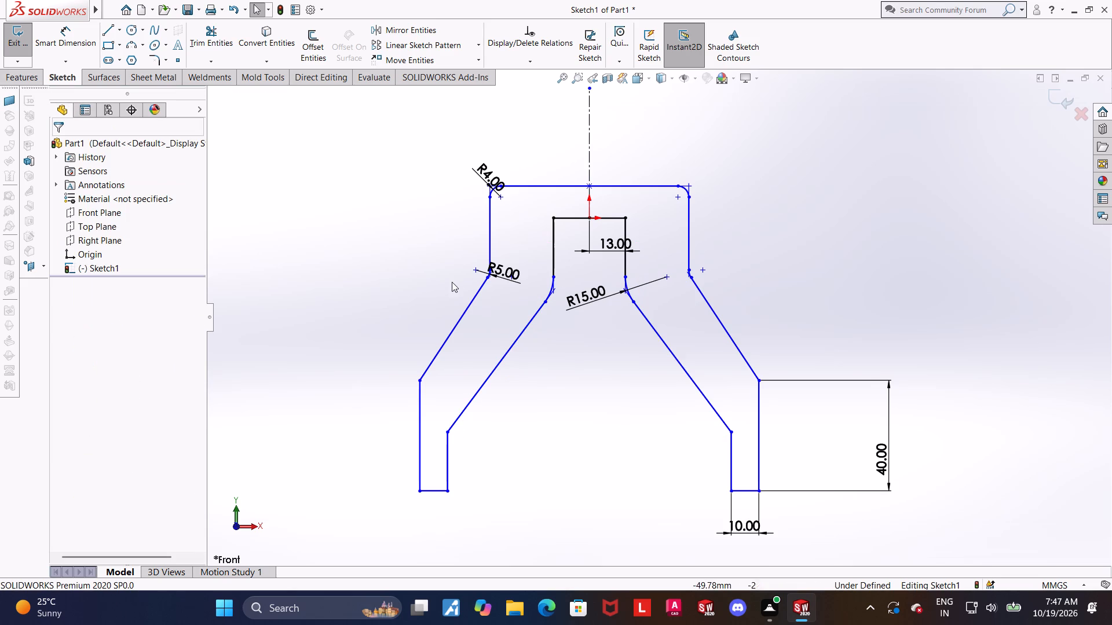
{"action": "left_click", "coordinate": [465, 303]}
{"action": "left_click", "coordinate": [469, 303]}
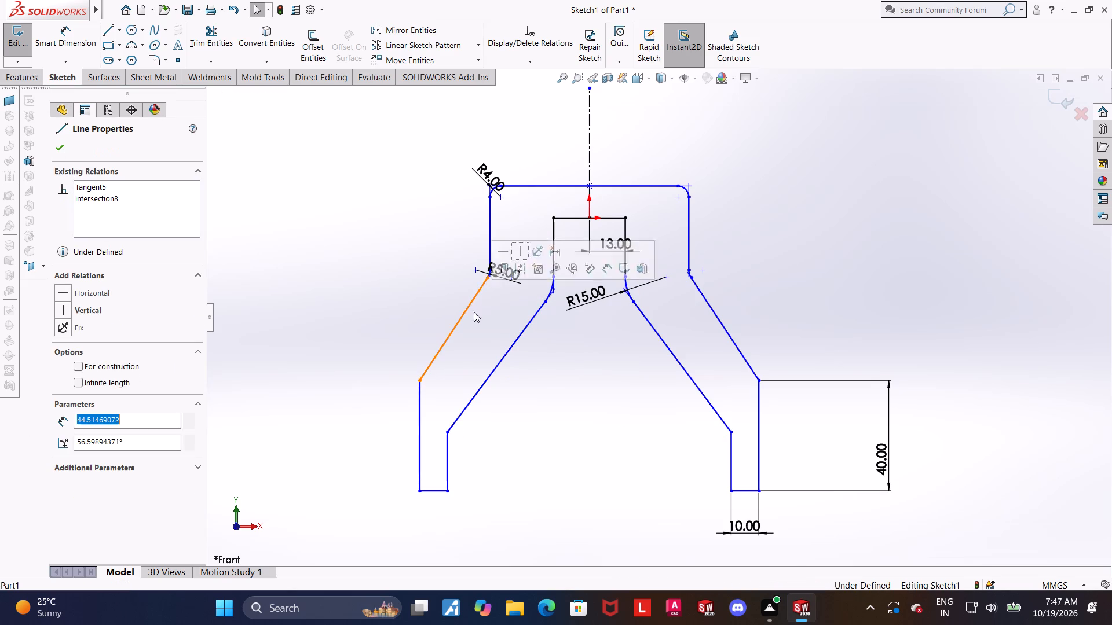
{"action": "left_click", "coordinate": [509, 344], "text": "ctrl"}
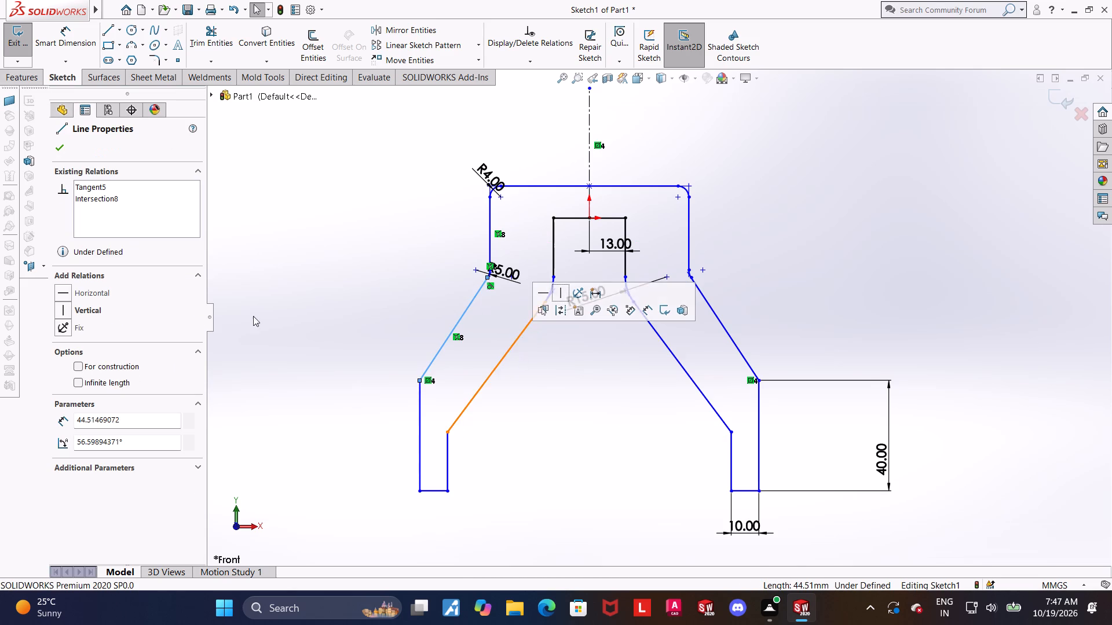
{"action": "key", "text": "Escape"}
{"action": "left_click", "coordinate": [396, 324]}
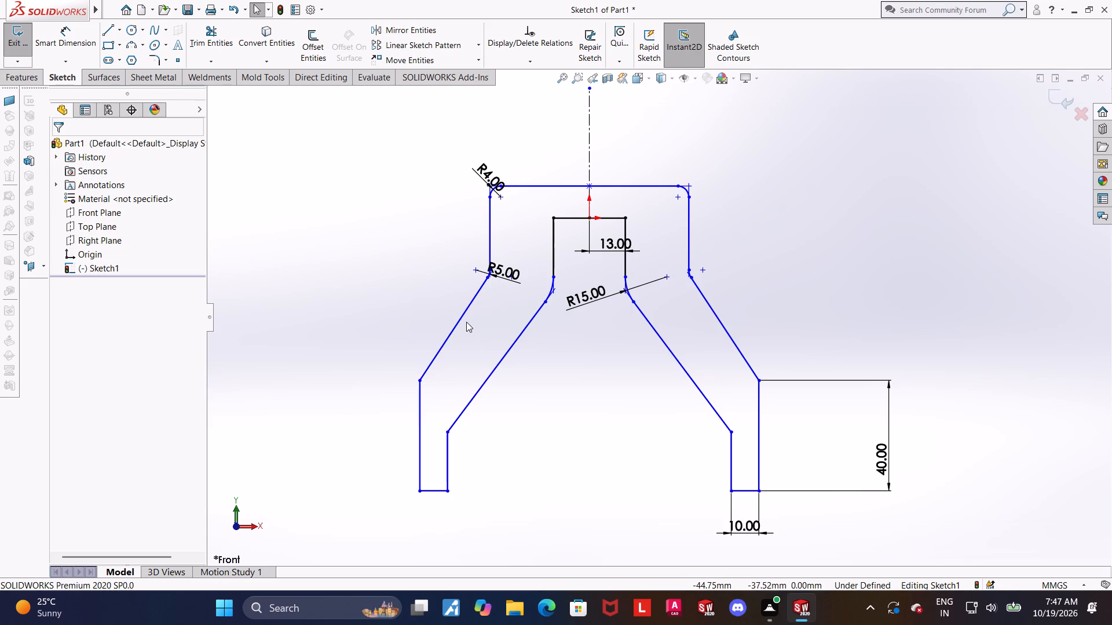
Make the left outer and left inner diagonal lines parallel.
{"action": "left_click", "coordinate": [462, 317]}
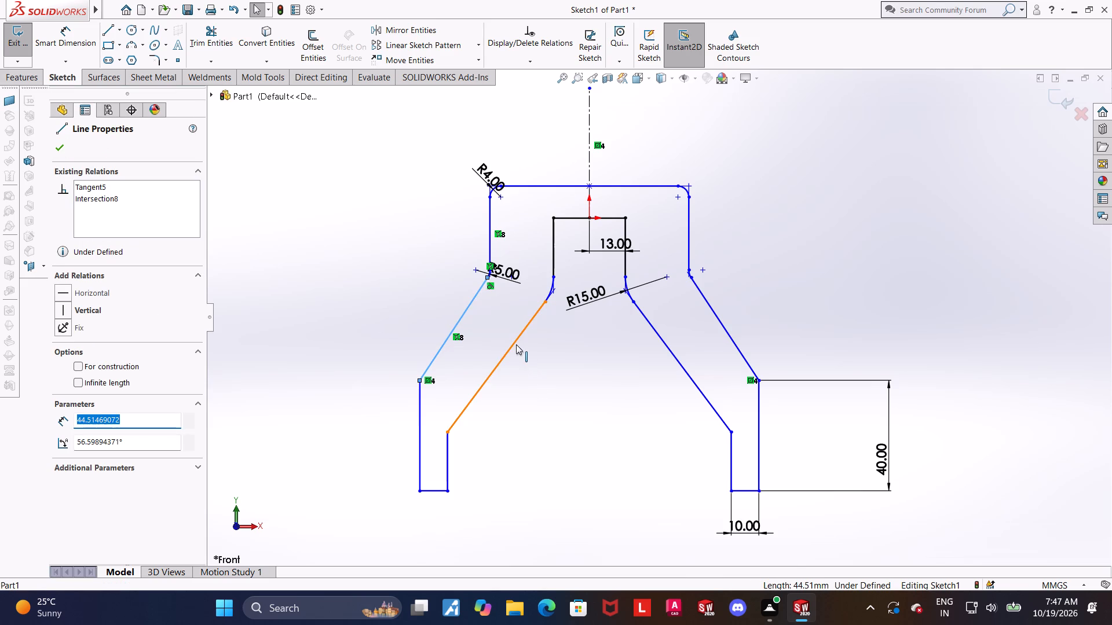
{"action": "left_click", "coordinate": [516, 344], "text": "ctrl"}
{"action": "left_click", "coordinate": [61, 416]}
{"action": "left_click", "coordinate": [672, 426]}
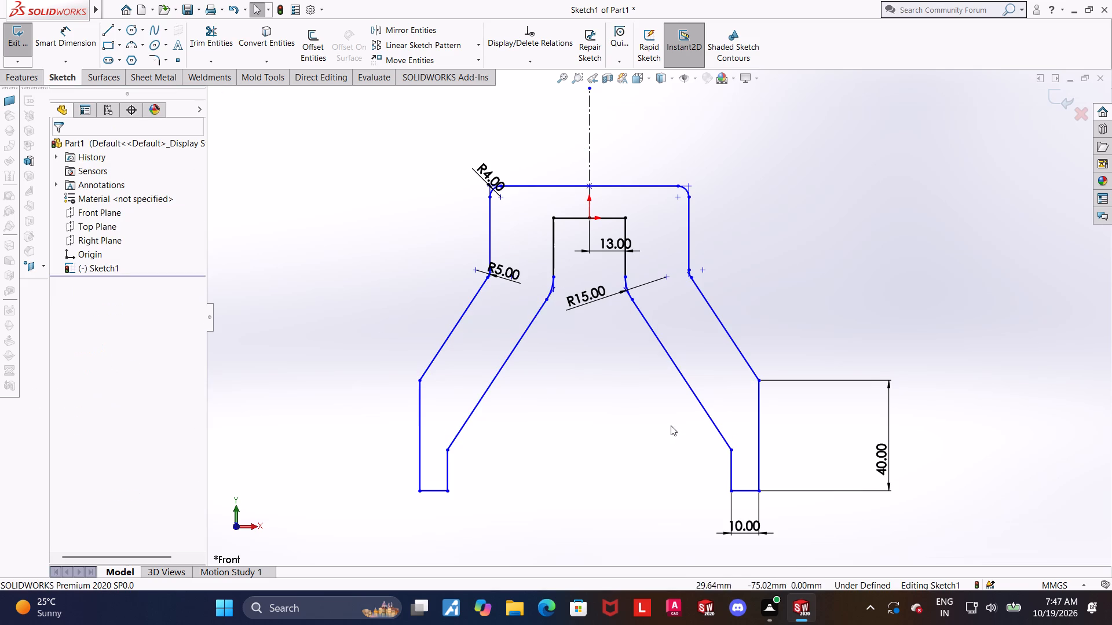
Raise the lower endpoint of the left inner diagonal to about X -49.15, Y -70.20 mm, lengthening the inner leg line.
{"action": "left_click_drag", "start_coordinate": [447, 451], "coordinate": [453, 395]}
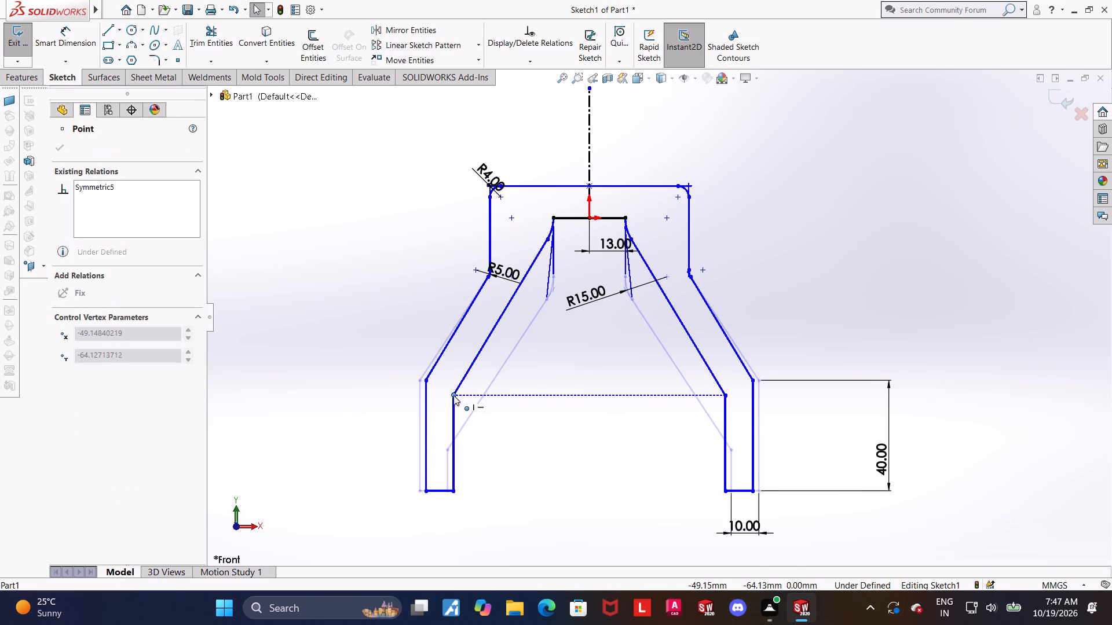
{"action": "left_click_drag", "start_coordinate": [453, 395], "coordinate": [453, 412]}
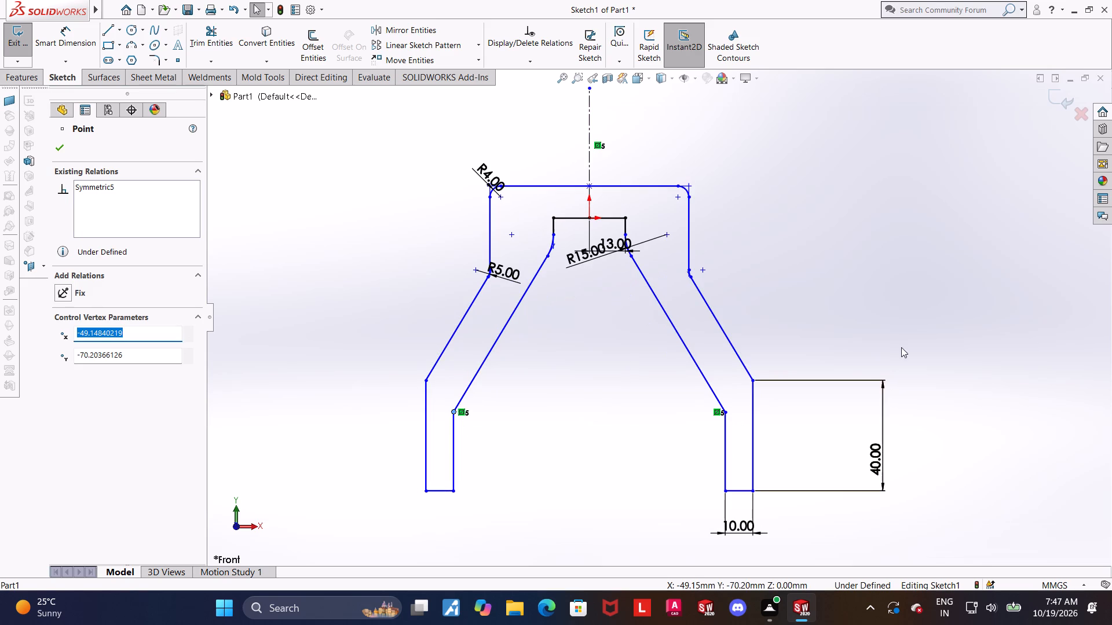
{"action": "left_click", "coordinate": [994, 299]}
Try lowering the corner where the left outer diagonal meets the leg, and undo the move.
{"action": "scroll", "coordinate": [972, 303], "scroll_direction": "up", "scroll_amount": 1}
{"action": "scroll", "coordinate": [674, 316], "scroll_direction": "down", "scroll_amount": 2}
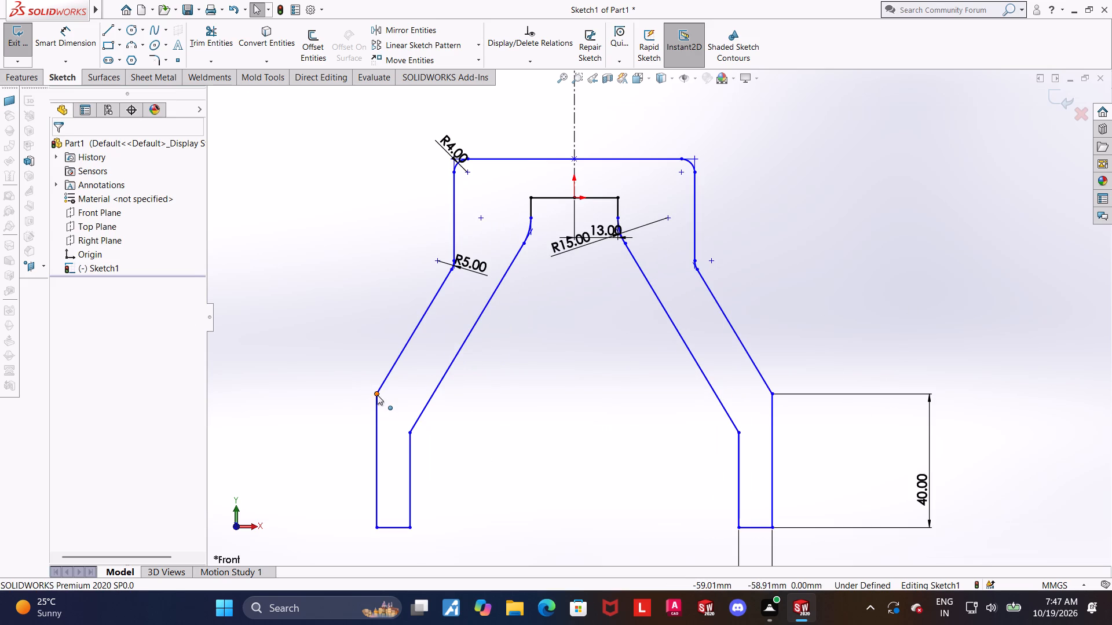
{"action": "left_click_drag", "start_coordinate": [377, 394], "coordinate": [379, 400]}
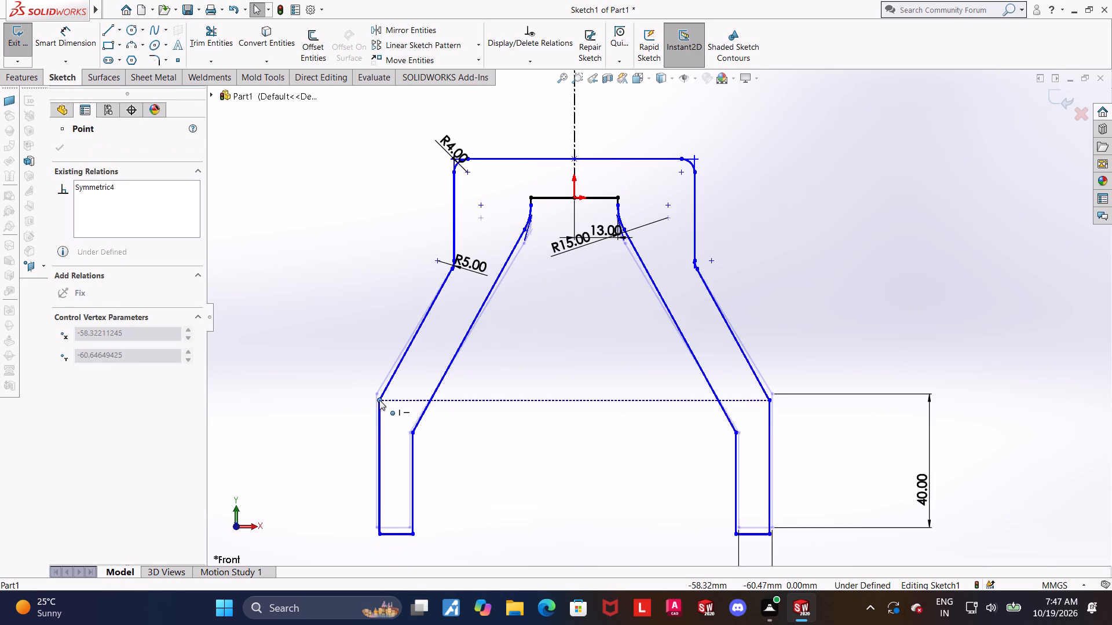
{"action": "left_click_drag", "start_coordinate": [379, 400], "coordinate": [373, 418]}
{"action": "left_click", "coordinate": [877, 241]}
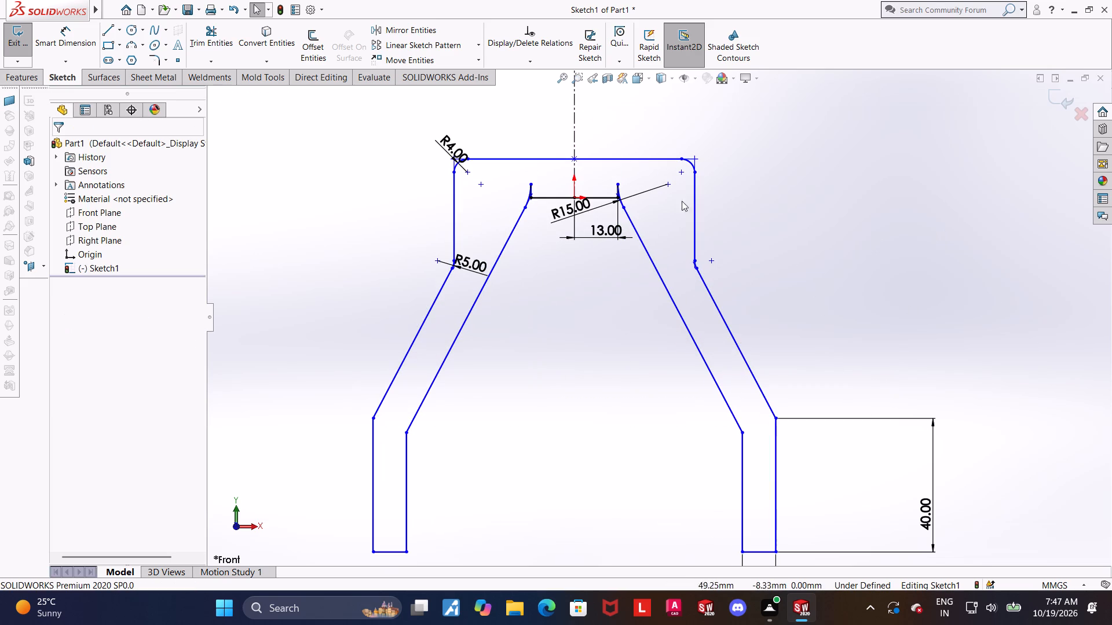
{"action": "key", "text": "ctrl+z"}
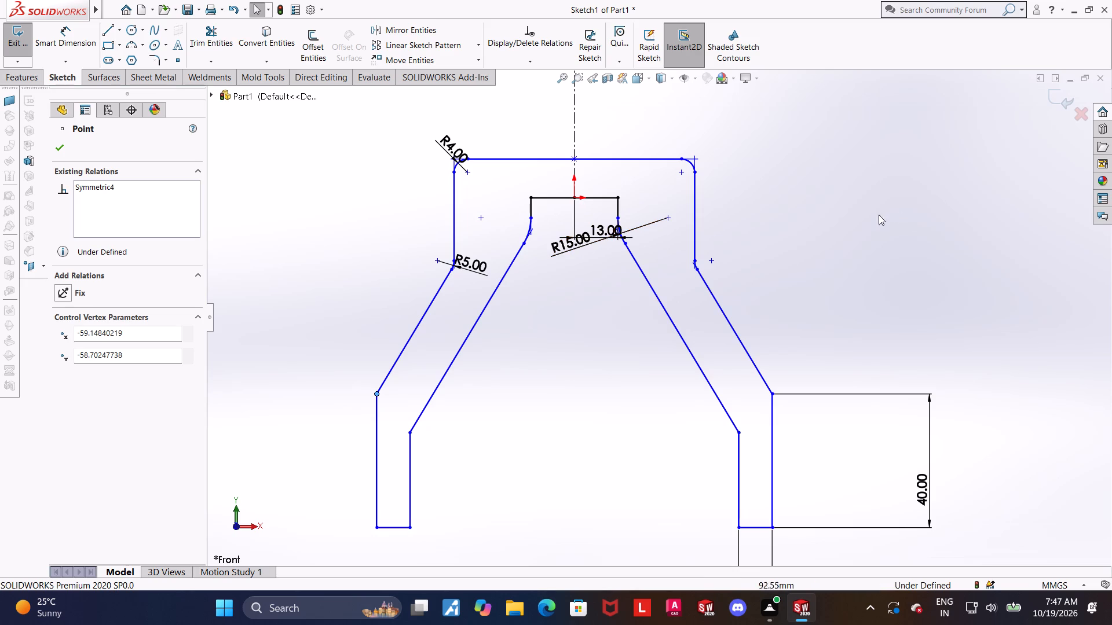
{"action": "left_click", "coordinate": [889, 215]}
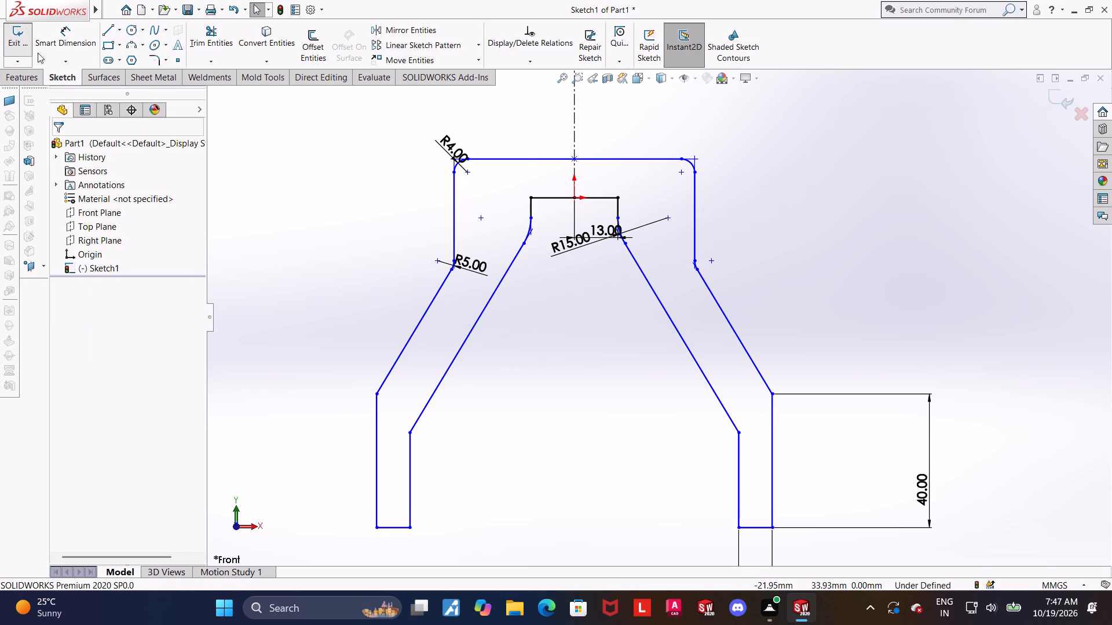
Dimension the vertical distance from the right 5 mm fillet's center to the right outer diagonal's lower endpoint as 30 mm.
{"action": "left_click", "coordinate": [80, 39]}
{"action": "left_click", "coordinate": [709, 263]}
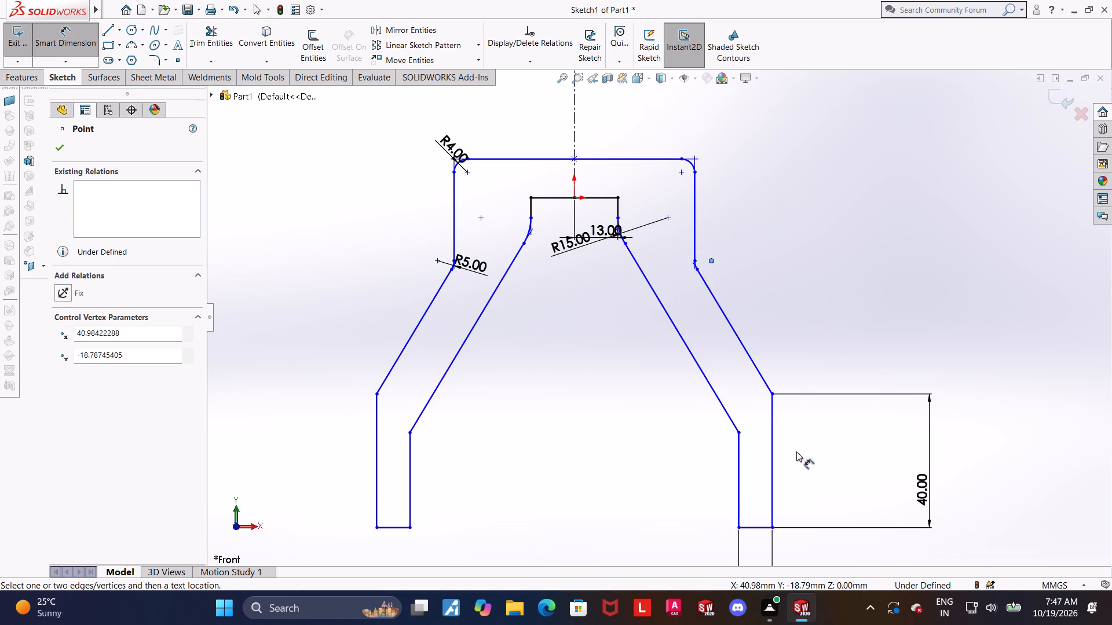
{"action": "left_click", "coordinate": [773, 391]}
{"action": "left_click", "coordinate": [831, 370]}
{"action": "type", "text": "30"}
{"action": "key", "text": "Return"}
{"action": "key", "text": "Escape"}
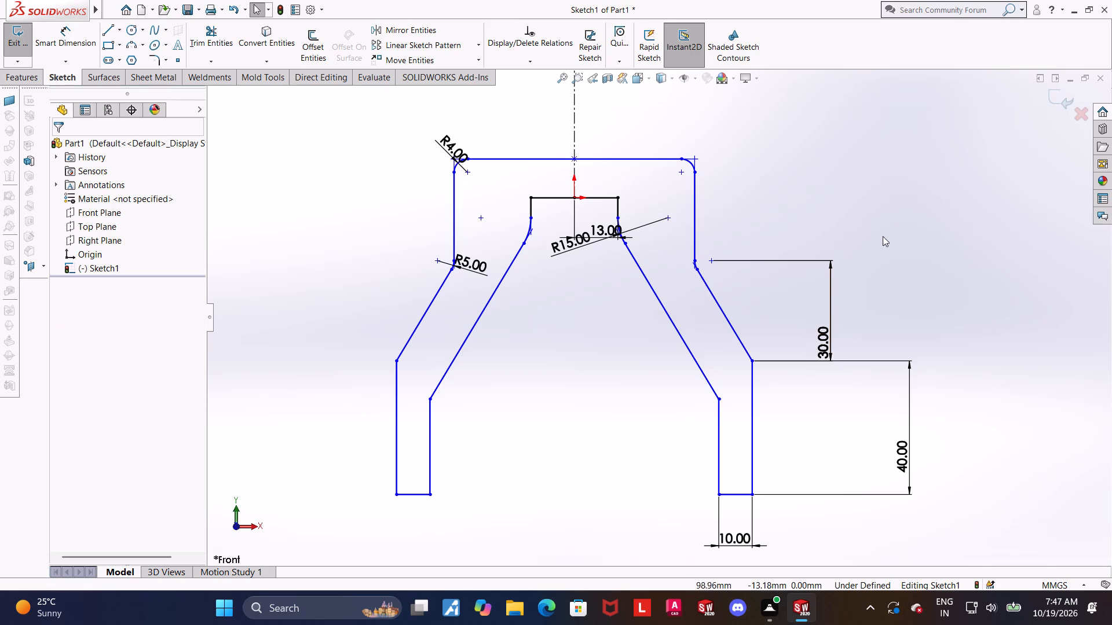
Add a horizontal relation between the lower endpoints of the right inner and right outer diagonals.
{"action": "left_click", "coordinate": [470, 425]}
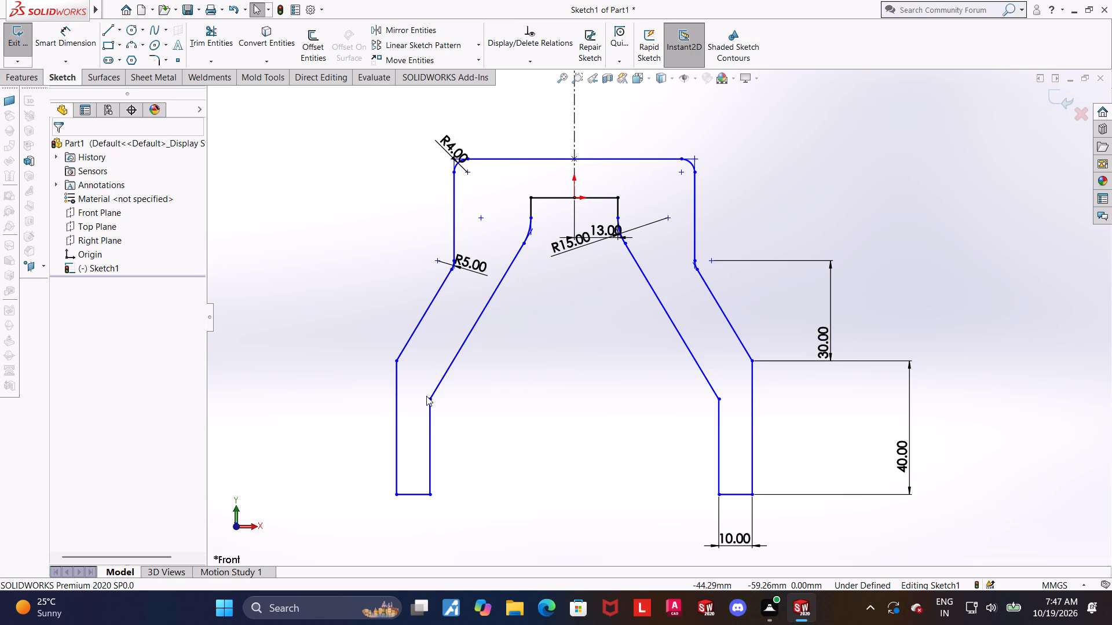
{"action": "left_click", "coordinate": [722, 398]}
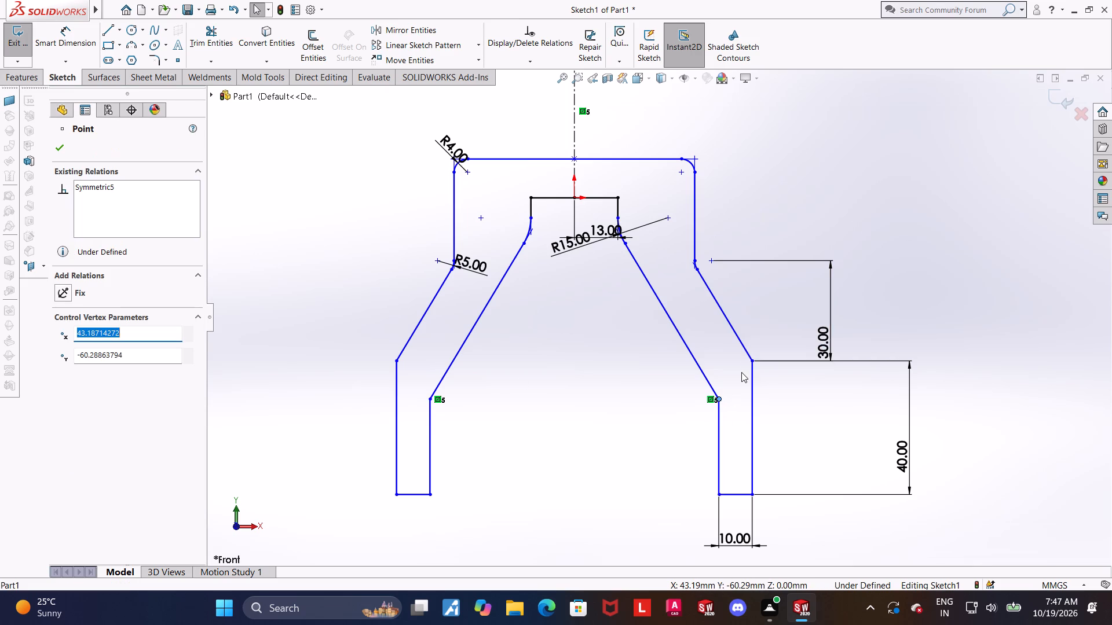
{"action": "left_click", "coordinate": [754, 363], "text": "ctrl"}
{"action": "left_click", "coordinate": [61, 355]}
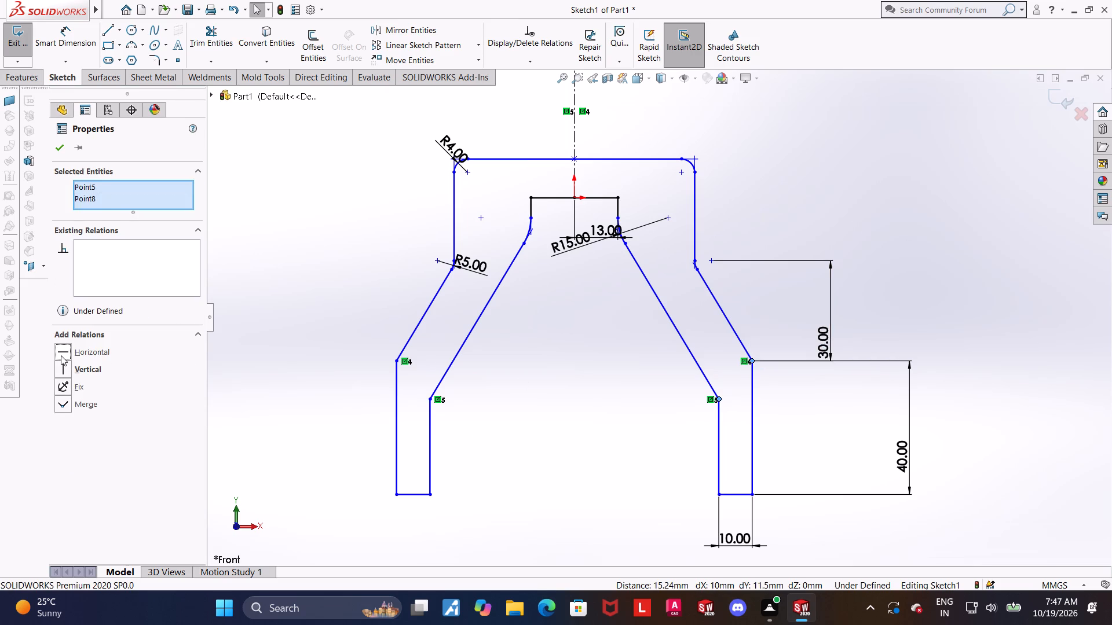
{"action": "left_click", "coordinate": [649, 398]}
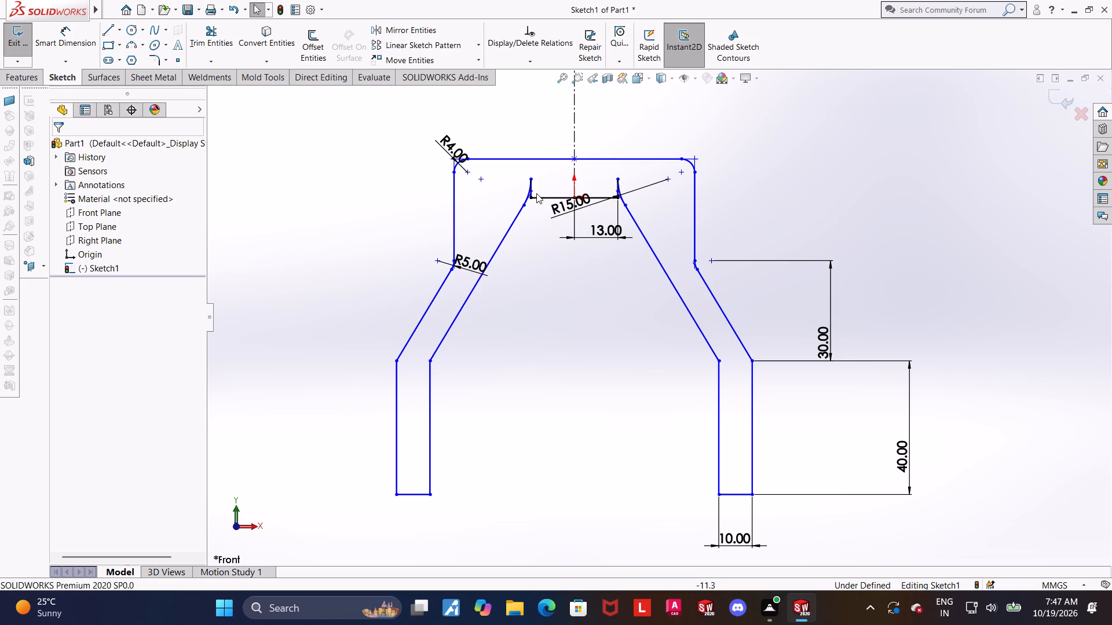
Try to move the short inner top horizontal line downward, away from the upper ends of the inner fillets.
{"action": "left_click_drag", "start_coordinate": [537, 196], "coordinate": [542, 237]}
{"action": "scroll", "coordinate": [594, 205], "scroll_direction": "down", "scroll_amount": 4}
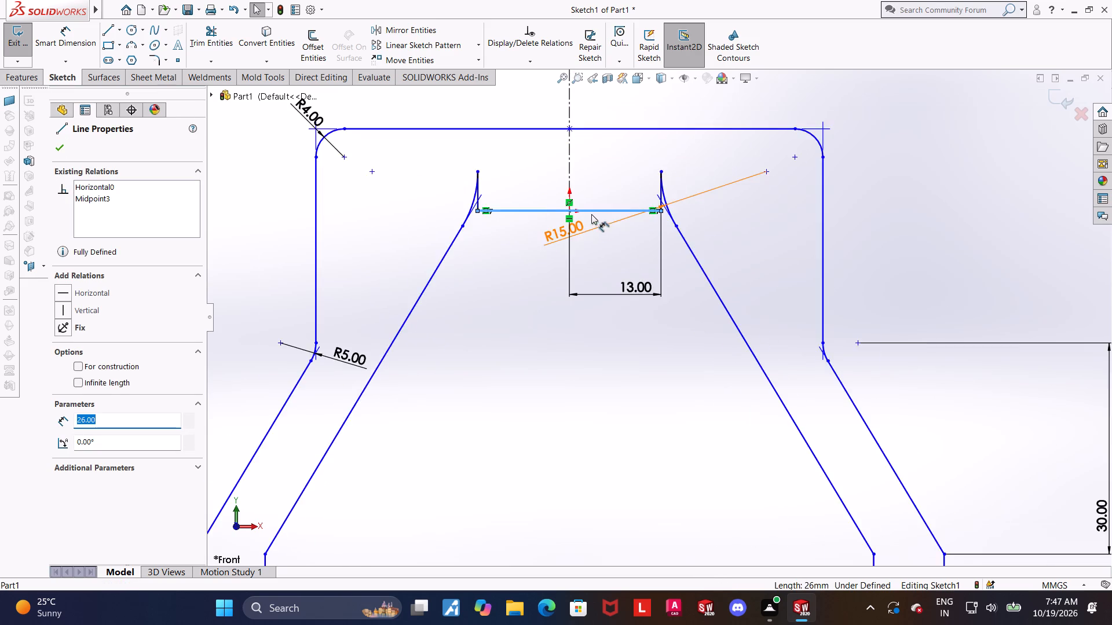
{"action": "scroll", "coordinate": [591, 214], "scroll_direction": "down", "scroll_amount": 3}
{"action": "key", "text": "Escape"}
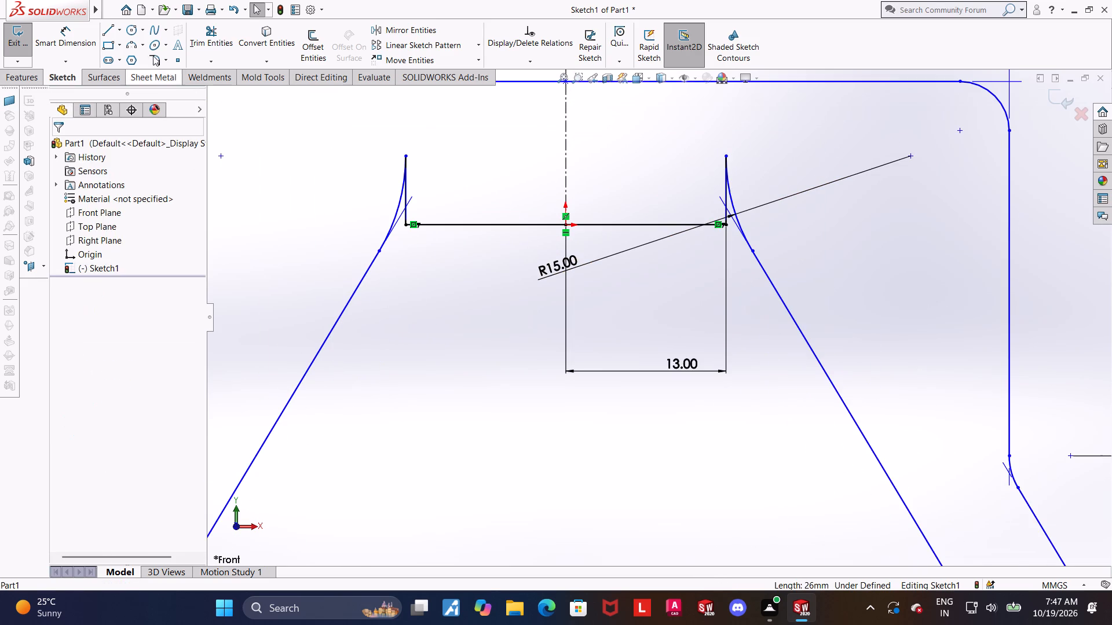
Trim away both 15 mm inner fillets and the short vertical lines at the ends of the inner top line.
{"action": "key", "text": "Escape"}
{"action": "left_click", "coordinate": [209, 31]}
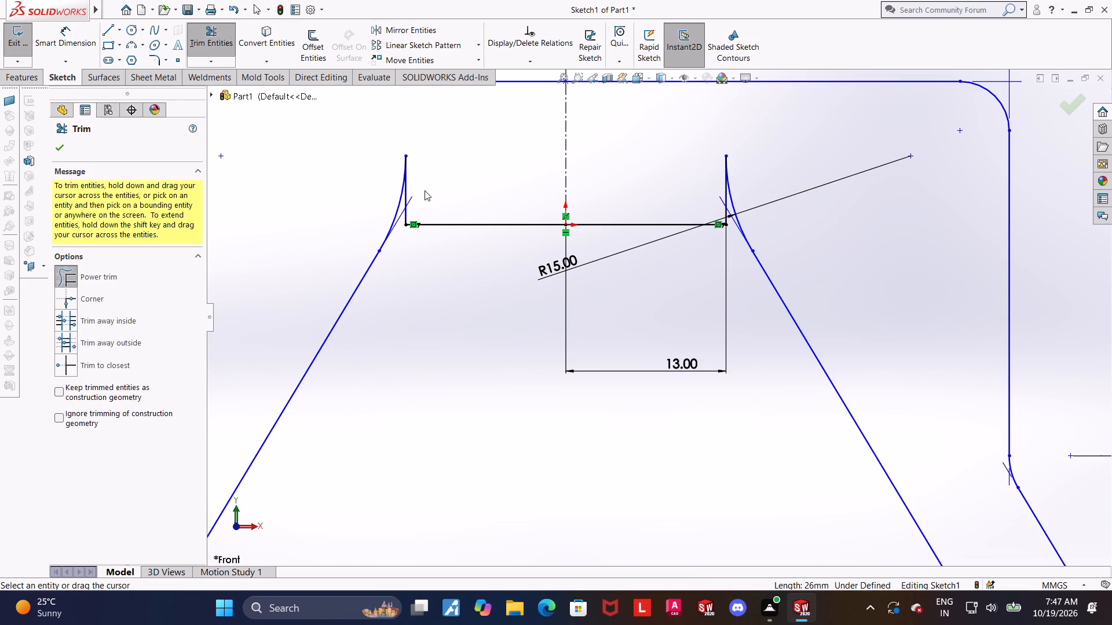
{"action": "left_click_drag", "start_coordinate": [425, 190], "coordinate": [370, 187]}
{"action": "left_click_drag", "start_coordinate": [752, 172], "coordinate": [674, 170]}
{"action": "scroll", "coordinate": [740, 236], "scroll_direction": "down", "scroll_amount": 4}
{"action": "scroll", "coordinate": [740, 236], "scroll_direction": "up", "scroll_amount": 4}
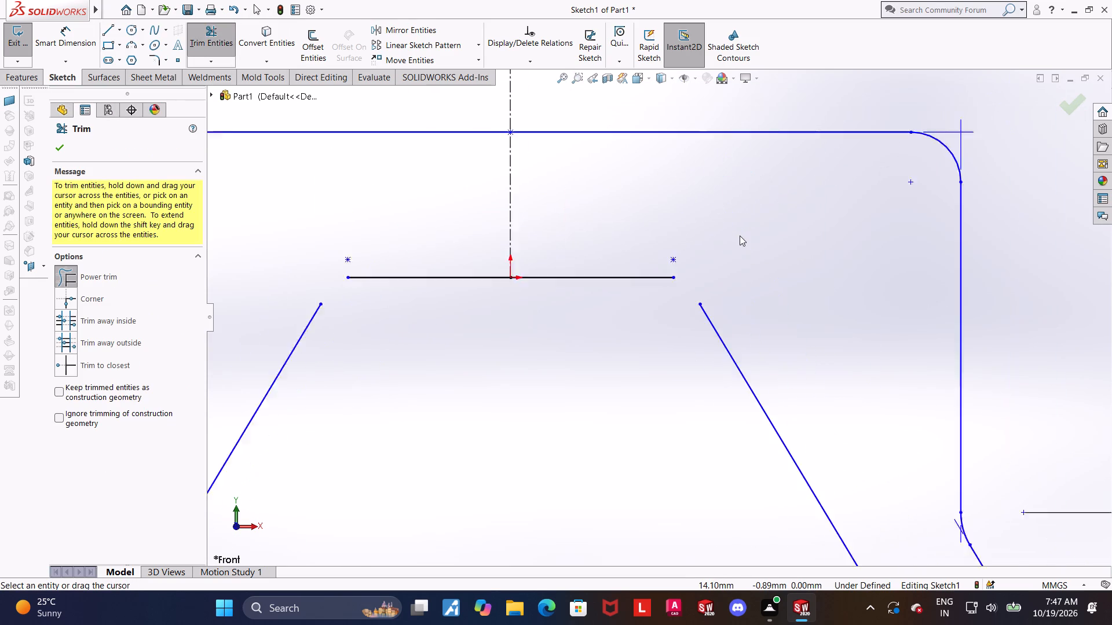
{"action": "scroll", "coordinate": [740, 236], "scroll_direction": "up", "scroll_amount": 5}
{"action": "scroll", "coordinate": [646, 400], "scroll_direction": "up", "scroll_amount": 2}
{"action": "scroll", "coordinate": [625, 382], "scroll_direction": "down", "scroll_amount": 2}
{"action": "scroll", "coordinate": [575, 331], "scroll_direction": "down", "scroll_amount": 1}
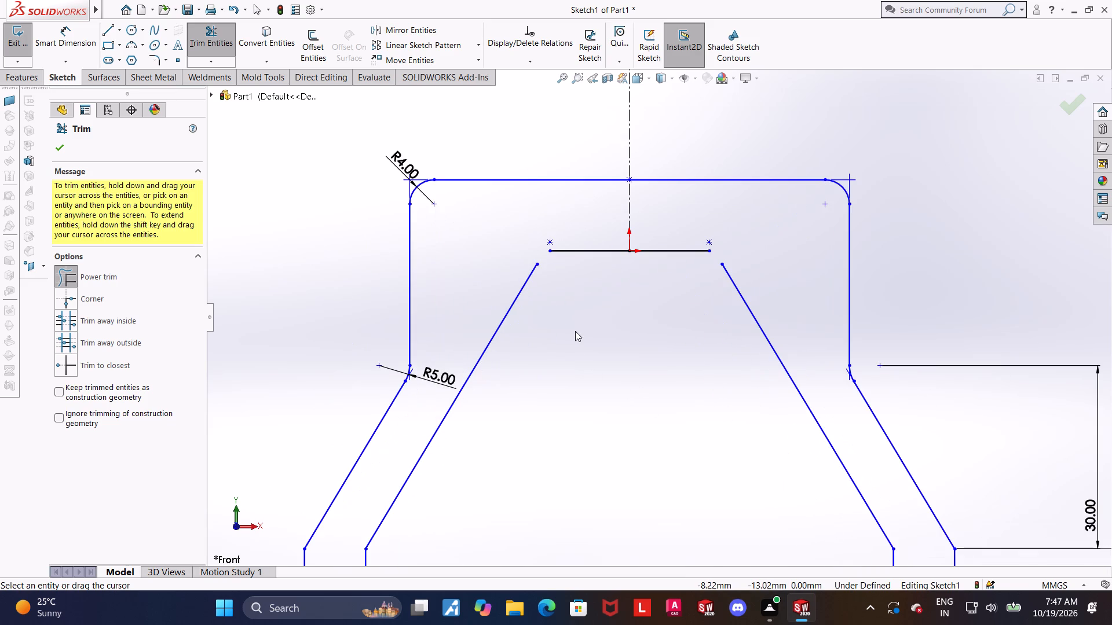
{"action": "key", "text": "Escape"}
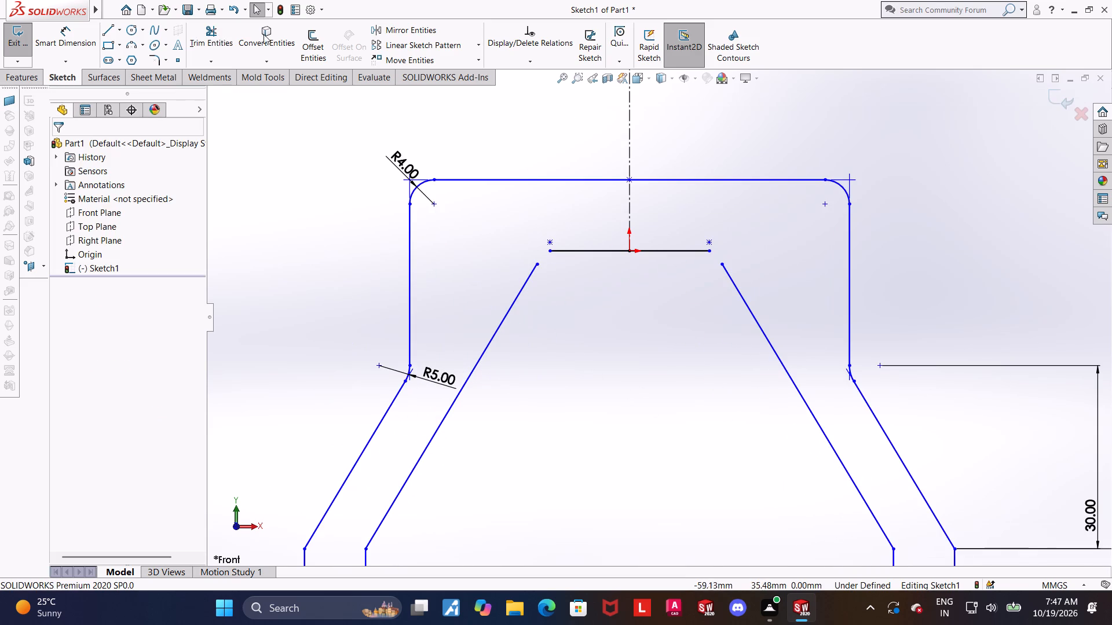
Trim away the left and right inner diagonal lines completely.
{"action": "double_click", "coordinate": [197, 35]}
{"action": "left_click_drag", "start_coordinate": [520, 316], "coordinate": [485, 292]}
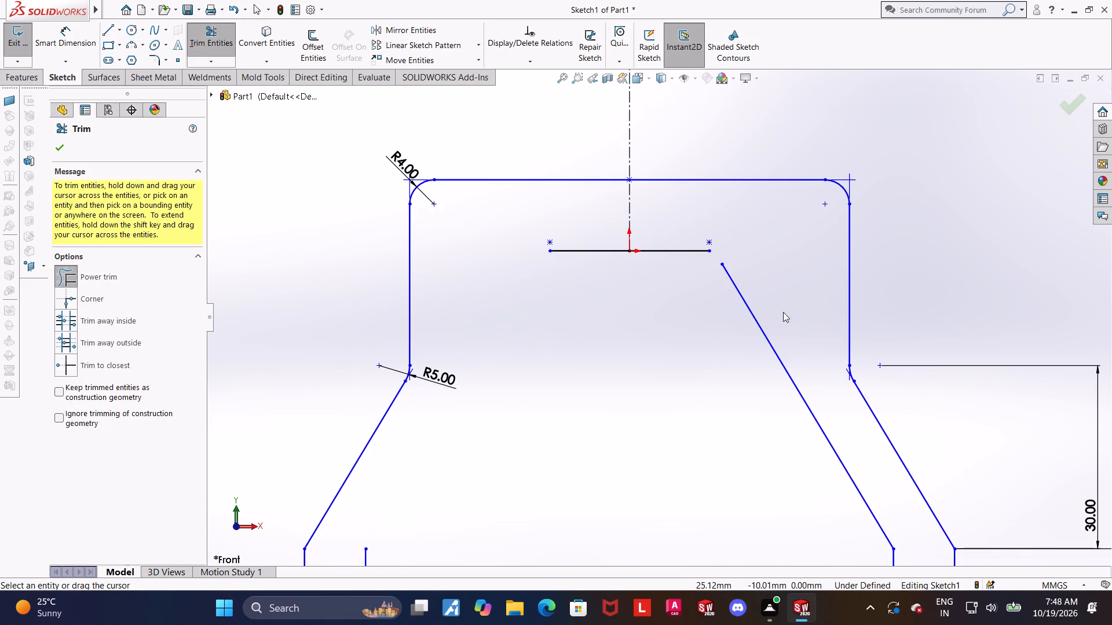
{"action": "left_click_drag", "start_coordinate": [783, 312], "coordinate": [708, 303]}
{"action": "scroll", "coordinate": [725, 320], "scroll_direction": "up", "scroll_amount": 4}
{"action": "scroll", "coordinate": [700, 399], "scroll_direction": "down", "scroll_amount": 2}
{"action": "key", "text": "Escape"}
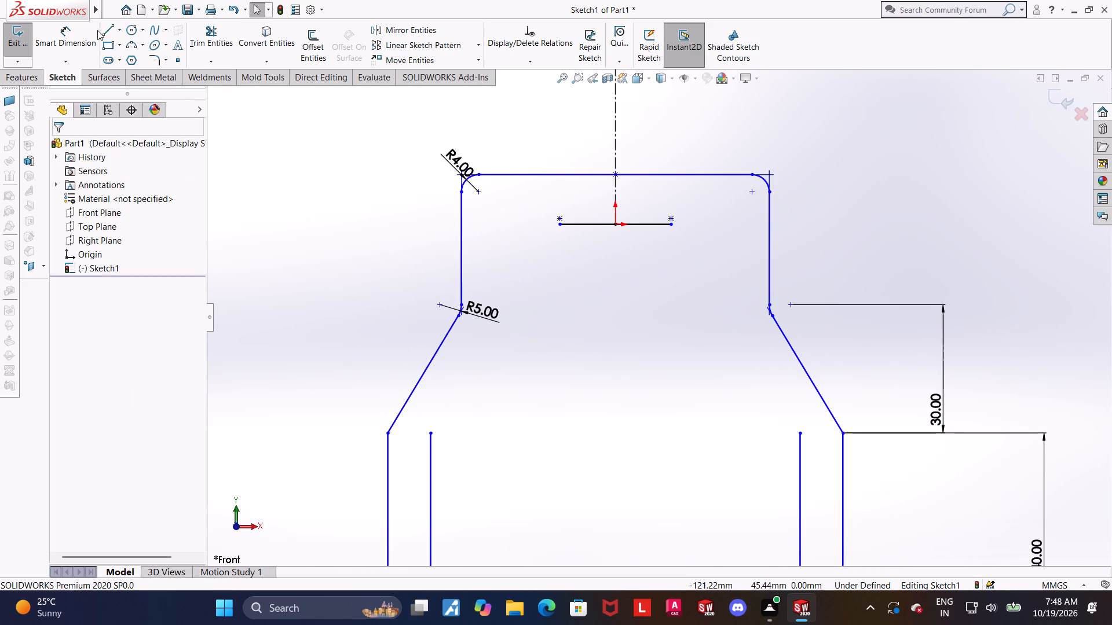
Sketch a left inner diagonal about 33 mm long from the inner leg's top, continuing in a vertical line about 21 mm long.
{"action": "double_click", "coordinate": [106, 28]}
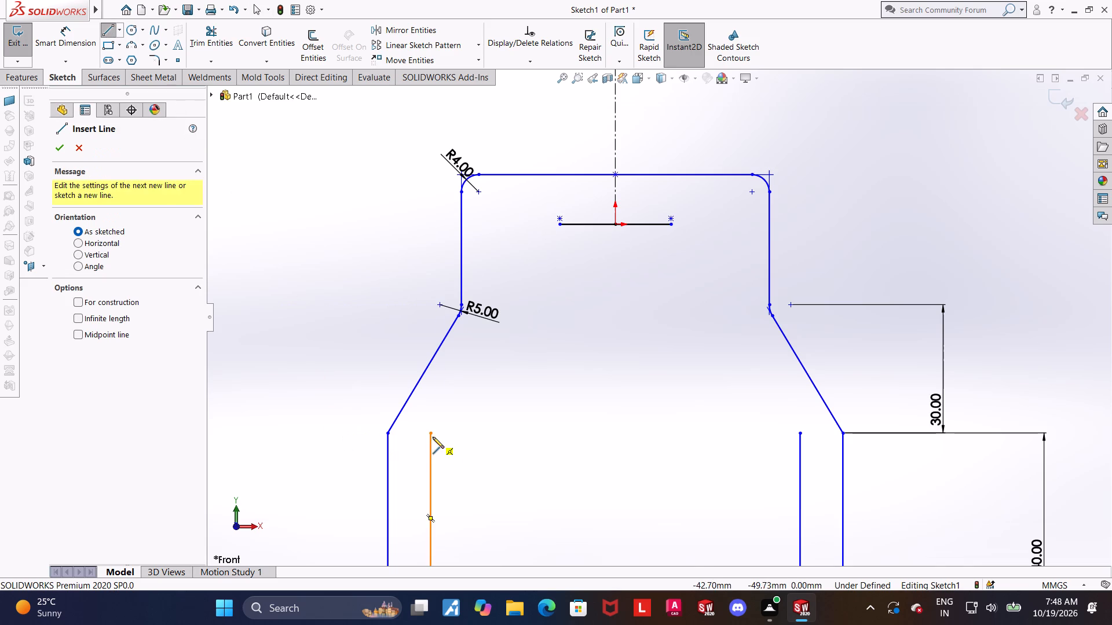
{"action": "left_click", "coordinate": [431, 432]}
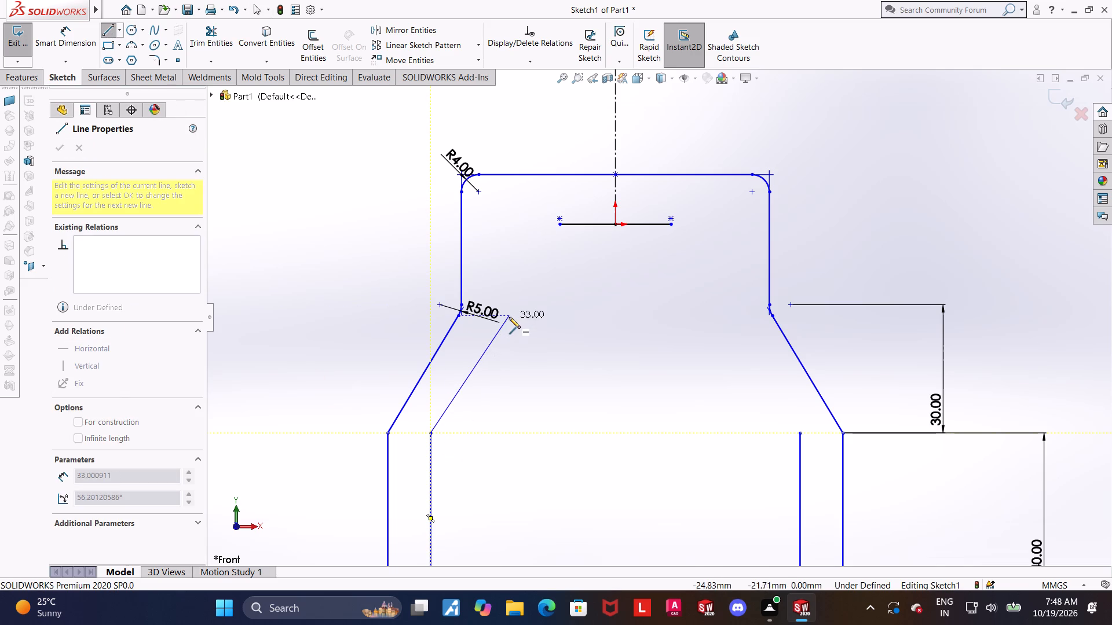
{"action": "left_click", "coordinate": [509, 317]}
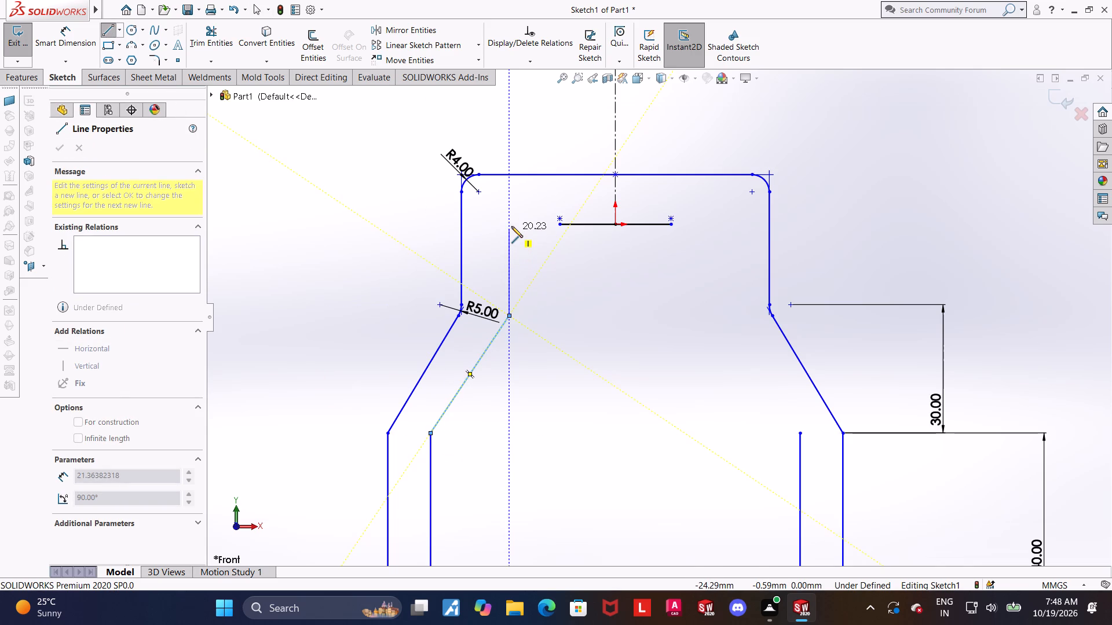
{"action": "left_click", "coordinate": [511, 226]}
{"action": "key", "text": "Escape"}
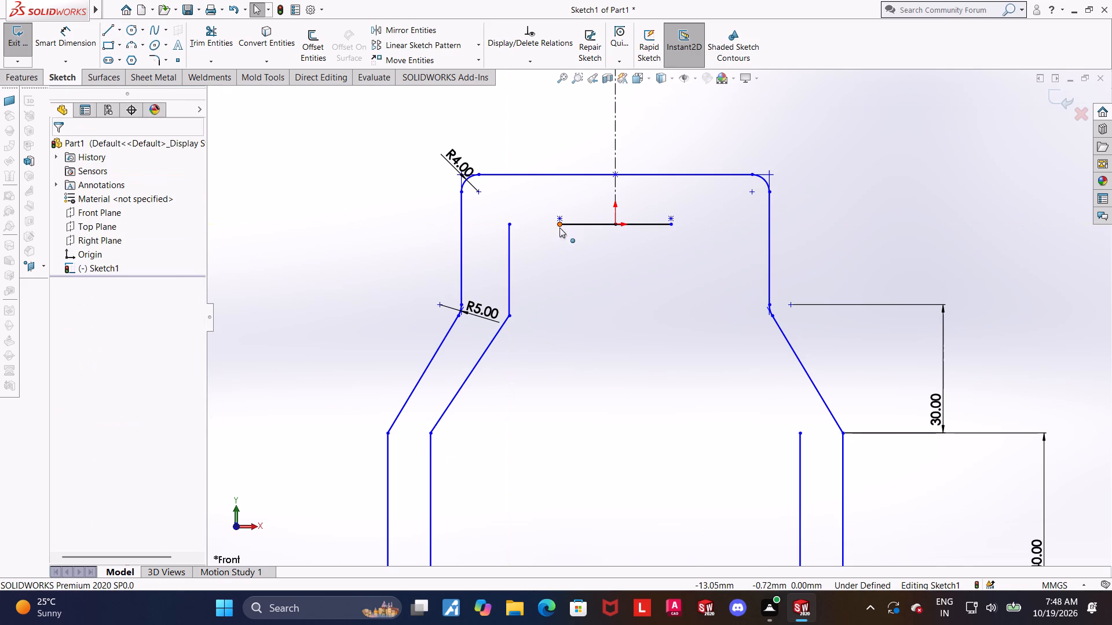
Trim away both halves of the short inner horizontal line through the origin.
{"action": "left_click", "coordinate": [204, 34]}
{"action": "left_click_drag", "start_coordinate": [584, 236], "coordinate": [580, 189]}
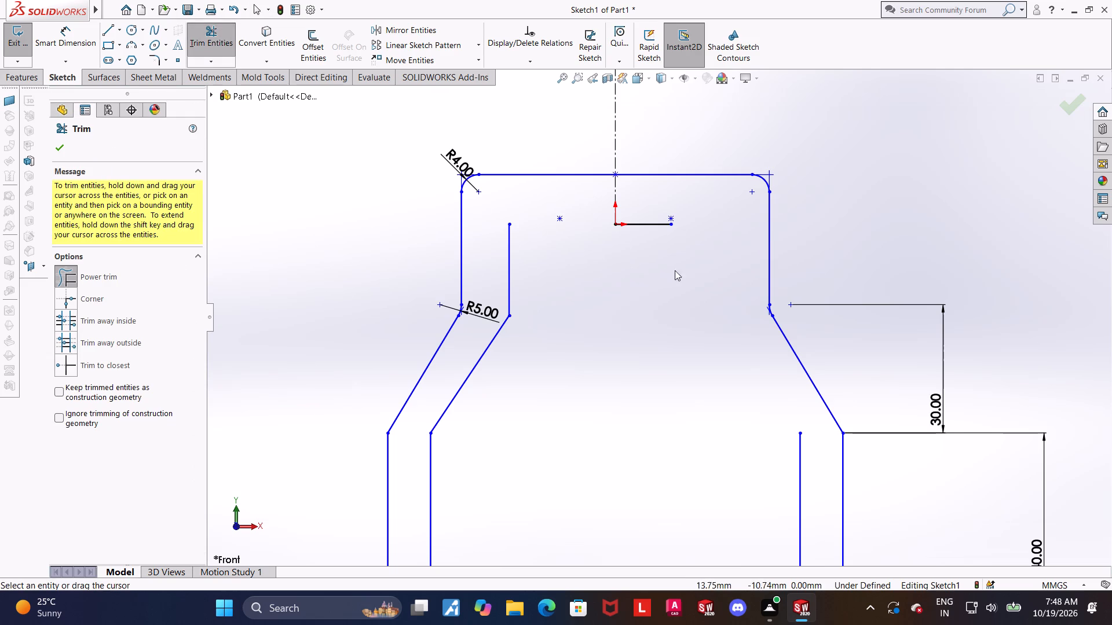
{"action": "left_click_drag", "start_coordinate": [671, 227], "coordinate": [664, 207]}
{"action": "left_click_drag", "start_coordinate": [655, 242], "coordinate": [650, 178]}
{"action": "key", "text": "Escape"}
Sketch a right inner diagonal about 33 mm long parallel to the outer one, a vertical line, and a horizontal top line reaching the left inner vertical.
{"action": "left_click_drag", "start_coordinate": [85, 32], "coordinate": [94, 31]}
{"action": "left_click", "coordinate": [116, 31]}
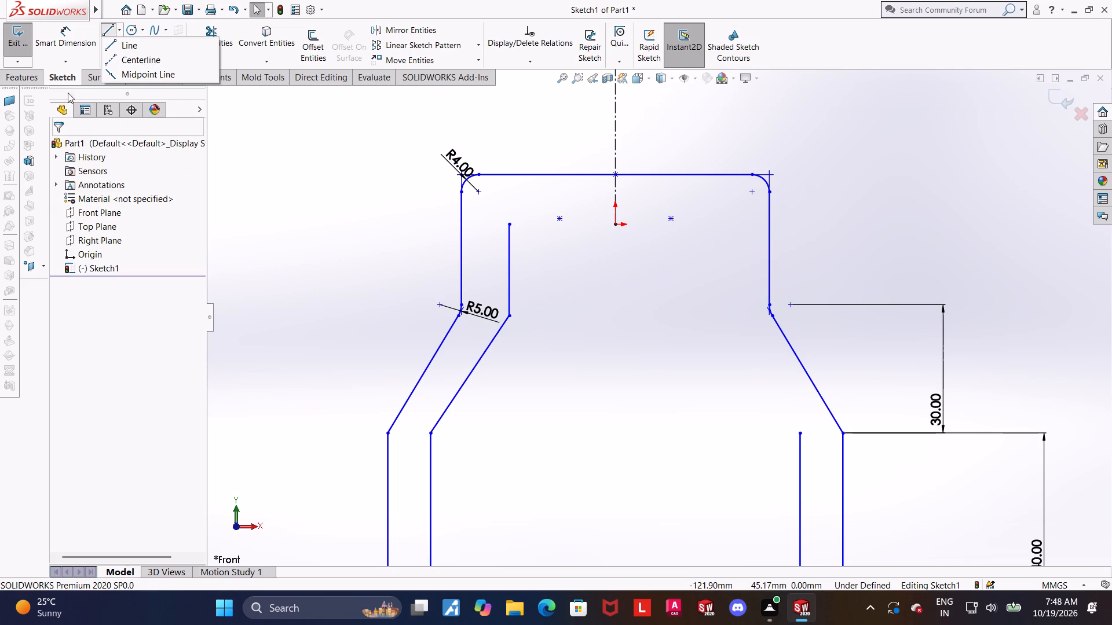
{"action": "left_click", "coordinate": [105, 30]}
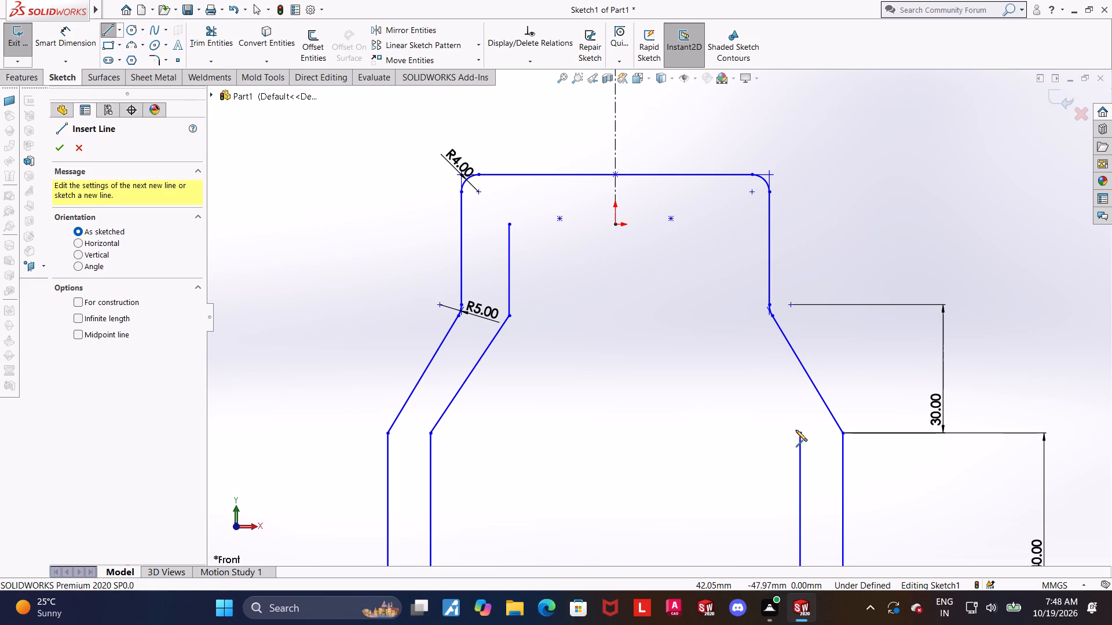
{"action": "left_click", "coordinate": [799, 431]}
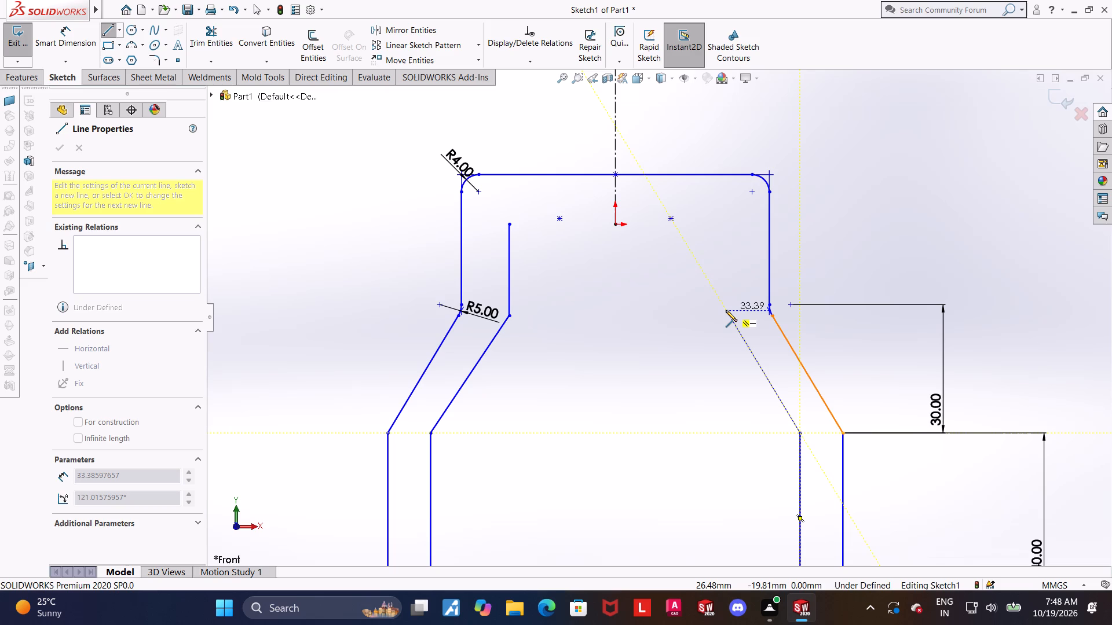
{"action": "left_click", "coordinate": [726, 310]}
{"action": "left_click", "coordinate": [724, 220]}
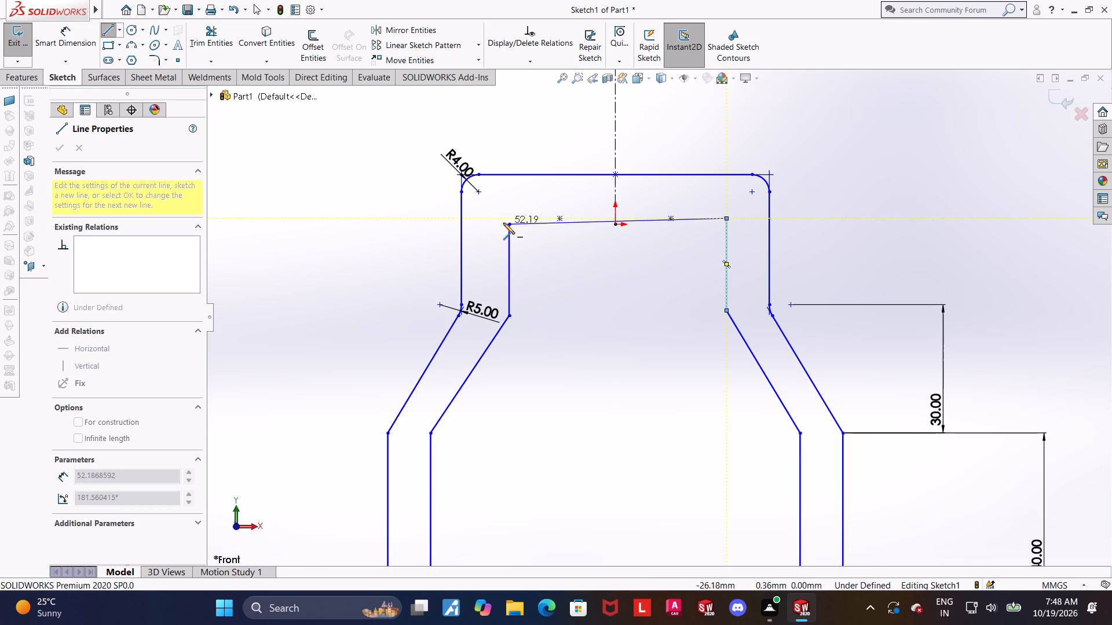
{"action": "left_click", "coordinate": [509, 215]}
{"action": "key", "text": "Escape"}
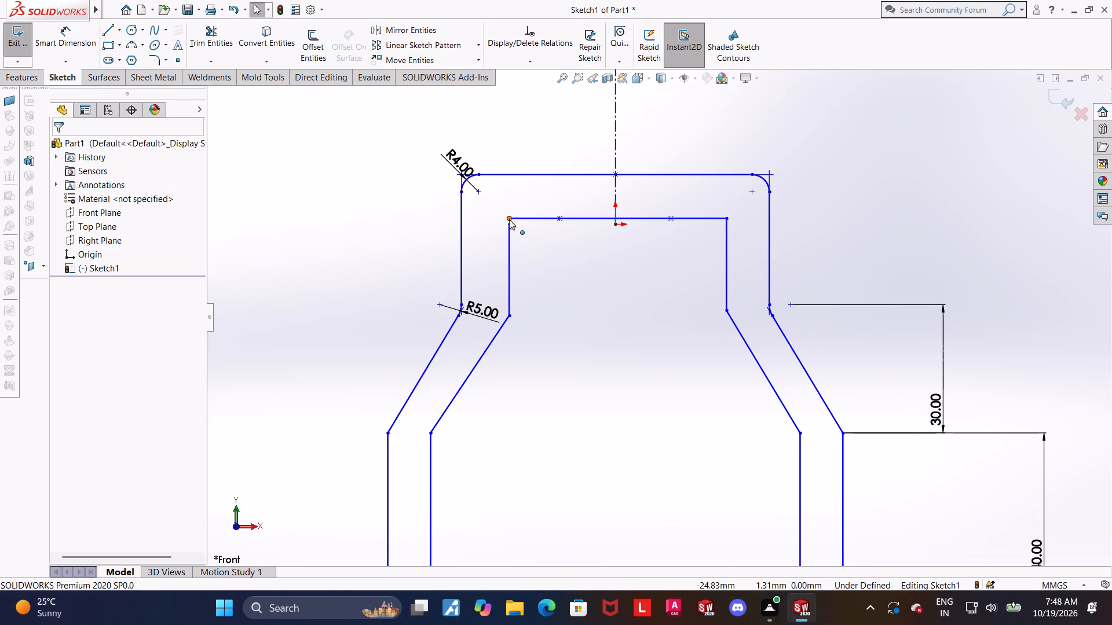
Merge the left inner vertical's upper endpoint with the left end of the inner top line.
{"action": "left_click", "coordinate": [509, 222]}
{"action": "scroll", "coordinate": [530, 223], "scroll_direction": "down", "scroll_amount": 4}
{"action": "left_click", "coordinate": [521, 238], "text": "ctrl"}
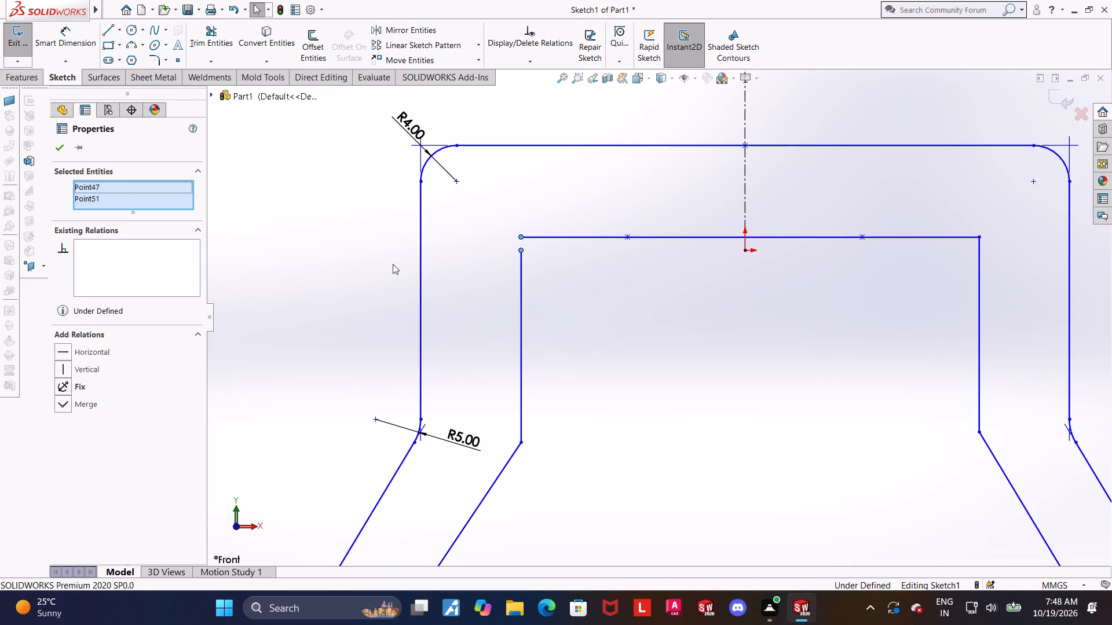
{"action": "left_click", "coordinate": [67, 402]}
{"action": "left_click", "coordinate": [787, 433]}
{"action": "scroll", "coordinate": [787, 433], "scroll_direction": "up", "scroll_amount": 5}
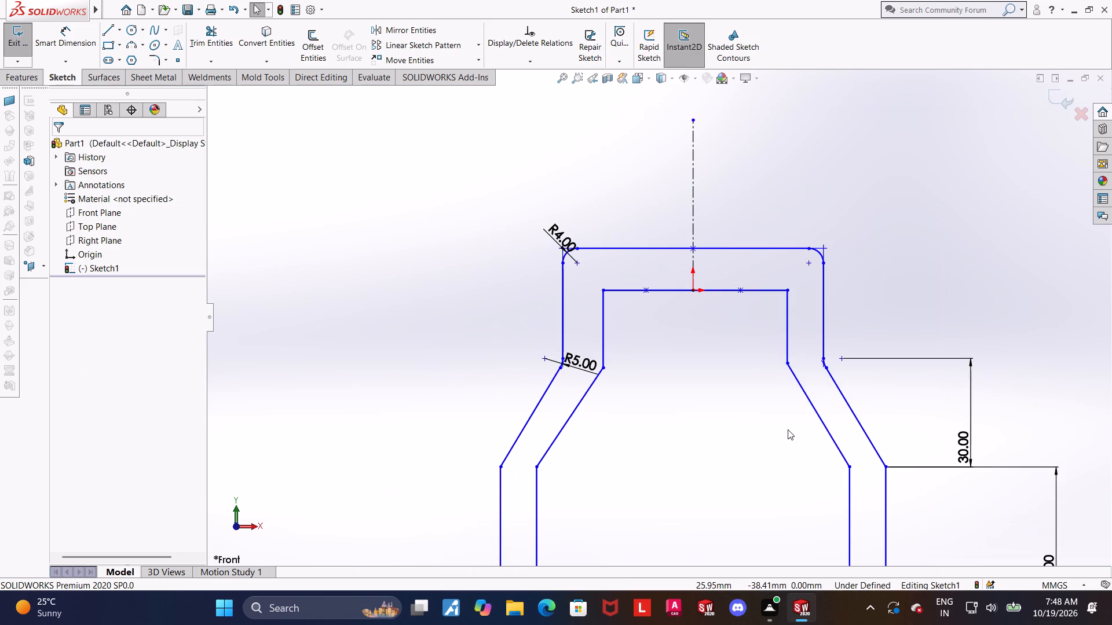
{"action": "scroll", "coordinate": [770, 436], "scroll_direction": "up", "scroll_amount": 3}
{"action": "scroll", "coordinate": [1044, 388], "scroll_direction": "down", "scroll_amount": 2}
{"action": "scroll", "coordinate": [534, 355], "scroll_direction": "down", "scroll_amount": 1}
{"action": "key", "text": "Escape"}
{"action": "key", "text": "Escape"}
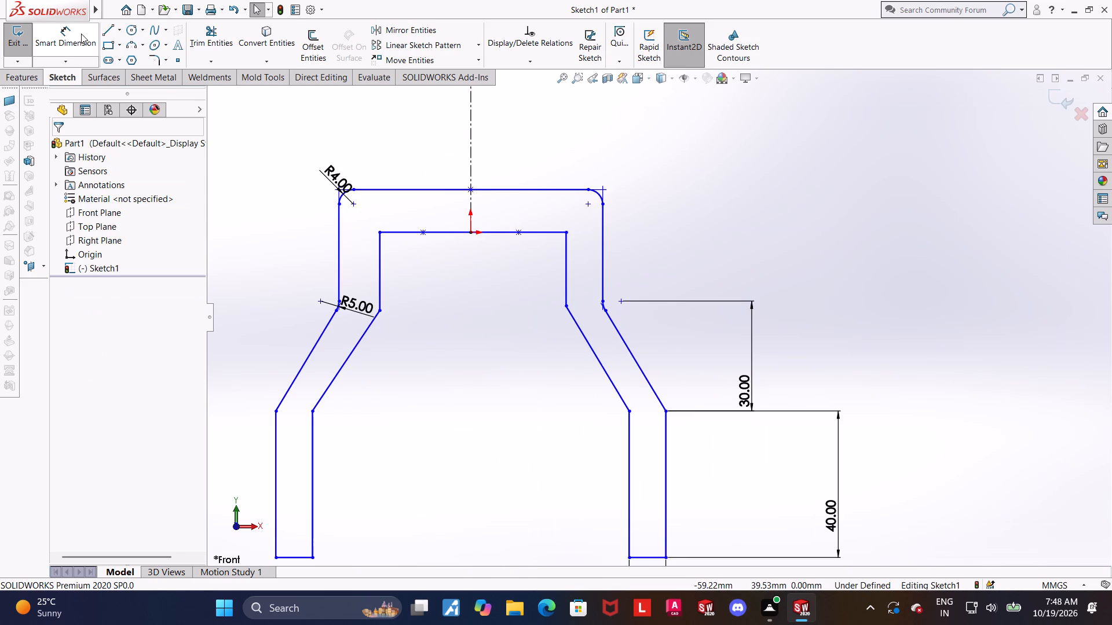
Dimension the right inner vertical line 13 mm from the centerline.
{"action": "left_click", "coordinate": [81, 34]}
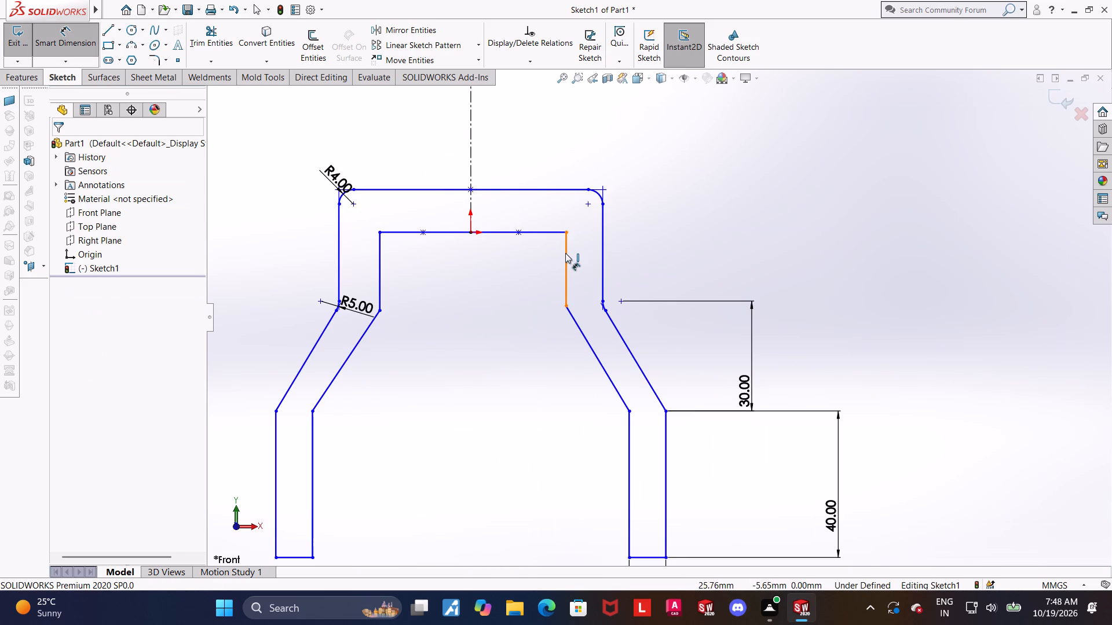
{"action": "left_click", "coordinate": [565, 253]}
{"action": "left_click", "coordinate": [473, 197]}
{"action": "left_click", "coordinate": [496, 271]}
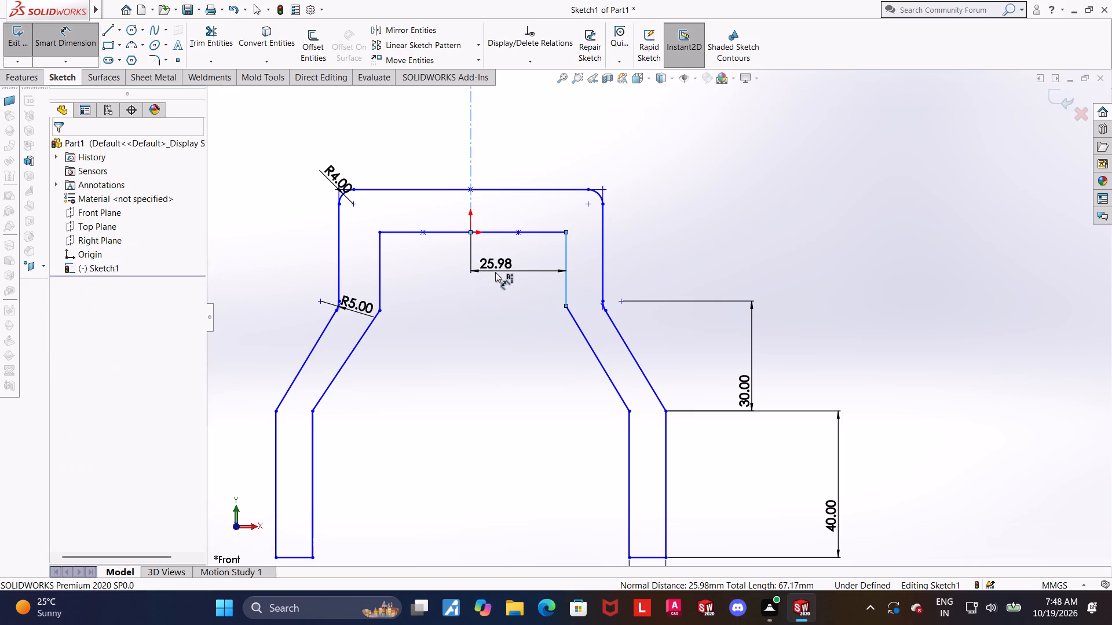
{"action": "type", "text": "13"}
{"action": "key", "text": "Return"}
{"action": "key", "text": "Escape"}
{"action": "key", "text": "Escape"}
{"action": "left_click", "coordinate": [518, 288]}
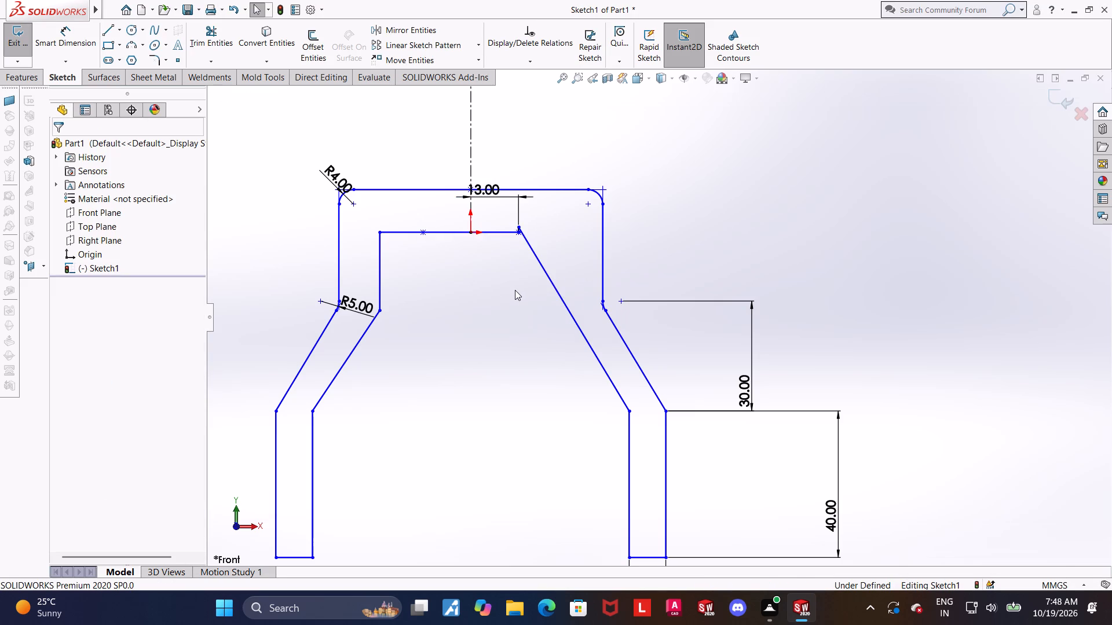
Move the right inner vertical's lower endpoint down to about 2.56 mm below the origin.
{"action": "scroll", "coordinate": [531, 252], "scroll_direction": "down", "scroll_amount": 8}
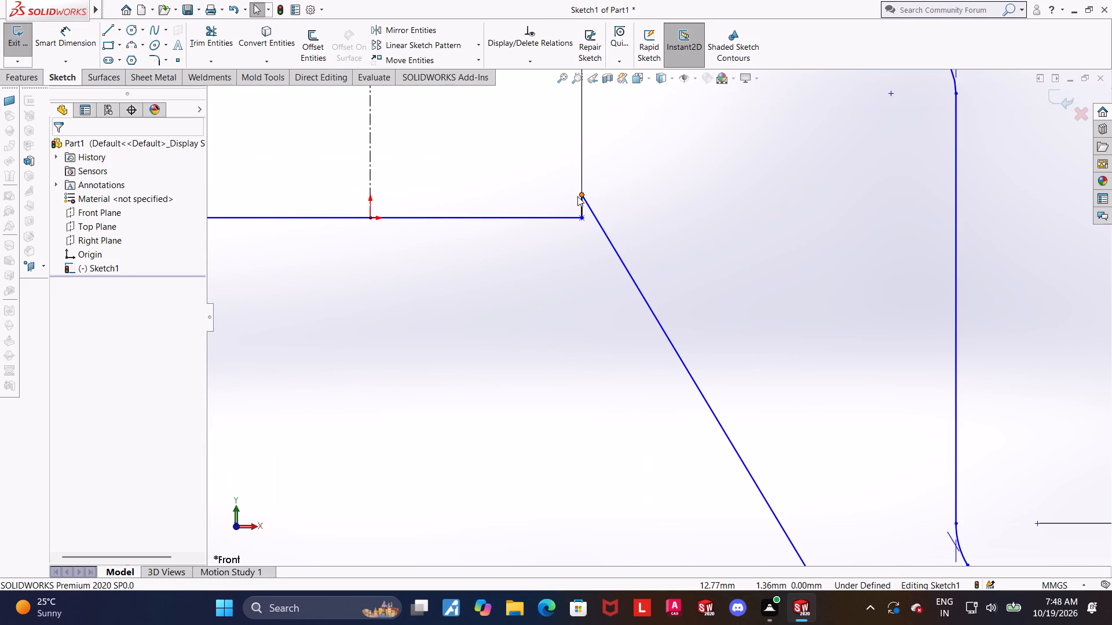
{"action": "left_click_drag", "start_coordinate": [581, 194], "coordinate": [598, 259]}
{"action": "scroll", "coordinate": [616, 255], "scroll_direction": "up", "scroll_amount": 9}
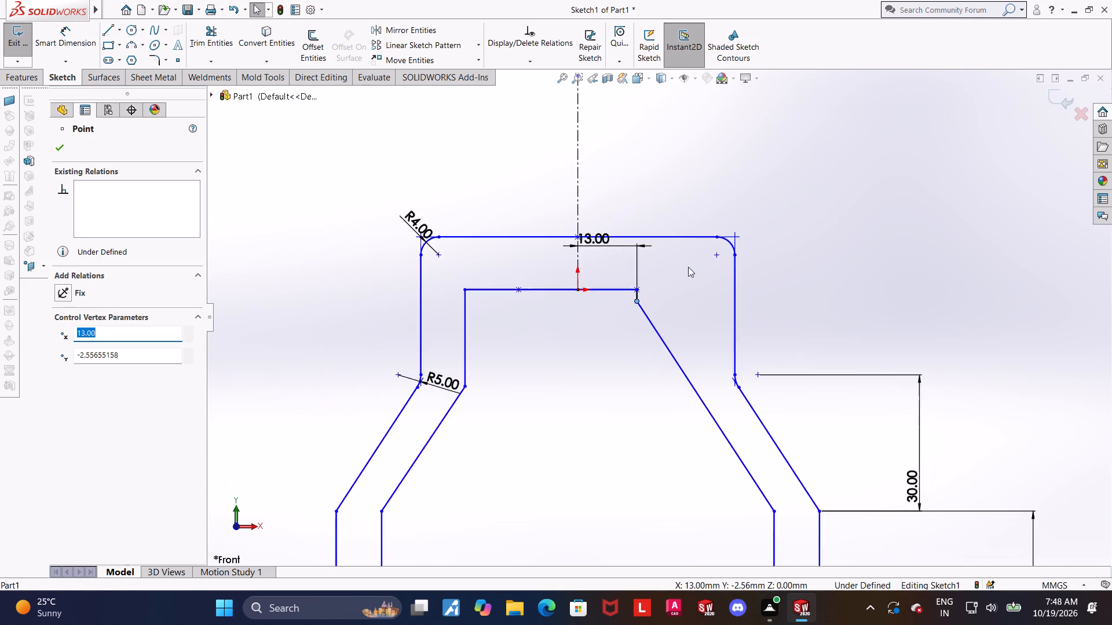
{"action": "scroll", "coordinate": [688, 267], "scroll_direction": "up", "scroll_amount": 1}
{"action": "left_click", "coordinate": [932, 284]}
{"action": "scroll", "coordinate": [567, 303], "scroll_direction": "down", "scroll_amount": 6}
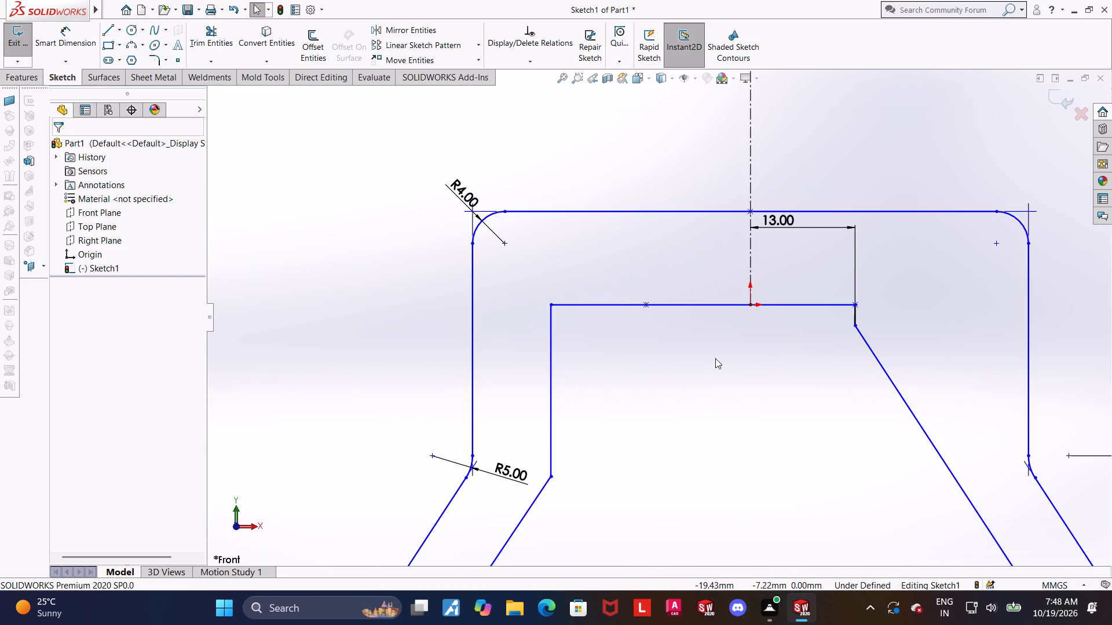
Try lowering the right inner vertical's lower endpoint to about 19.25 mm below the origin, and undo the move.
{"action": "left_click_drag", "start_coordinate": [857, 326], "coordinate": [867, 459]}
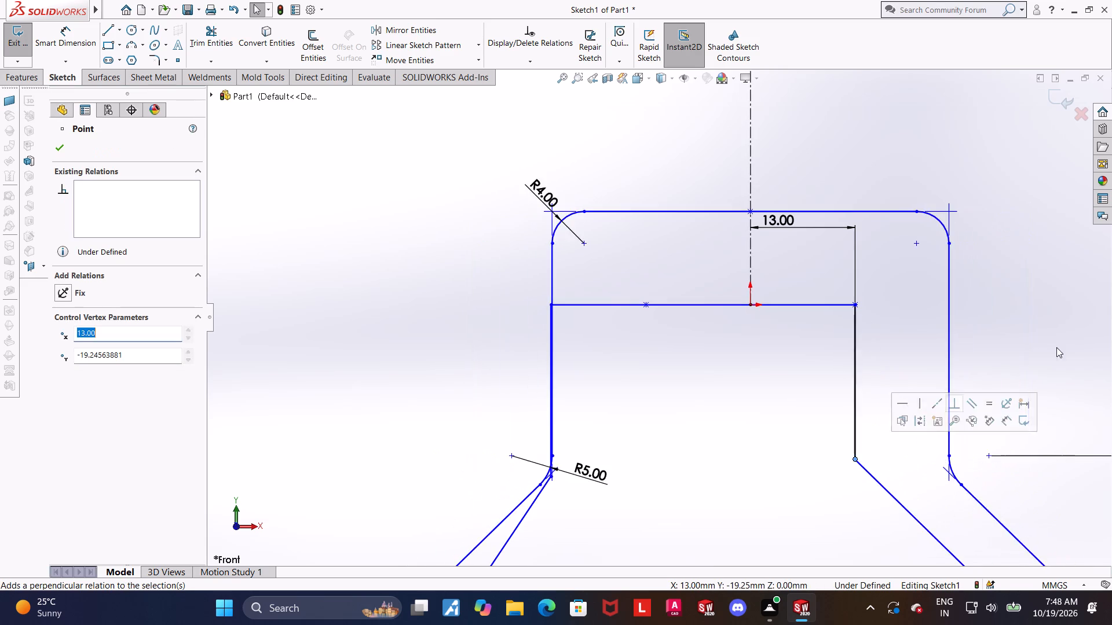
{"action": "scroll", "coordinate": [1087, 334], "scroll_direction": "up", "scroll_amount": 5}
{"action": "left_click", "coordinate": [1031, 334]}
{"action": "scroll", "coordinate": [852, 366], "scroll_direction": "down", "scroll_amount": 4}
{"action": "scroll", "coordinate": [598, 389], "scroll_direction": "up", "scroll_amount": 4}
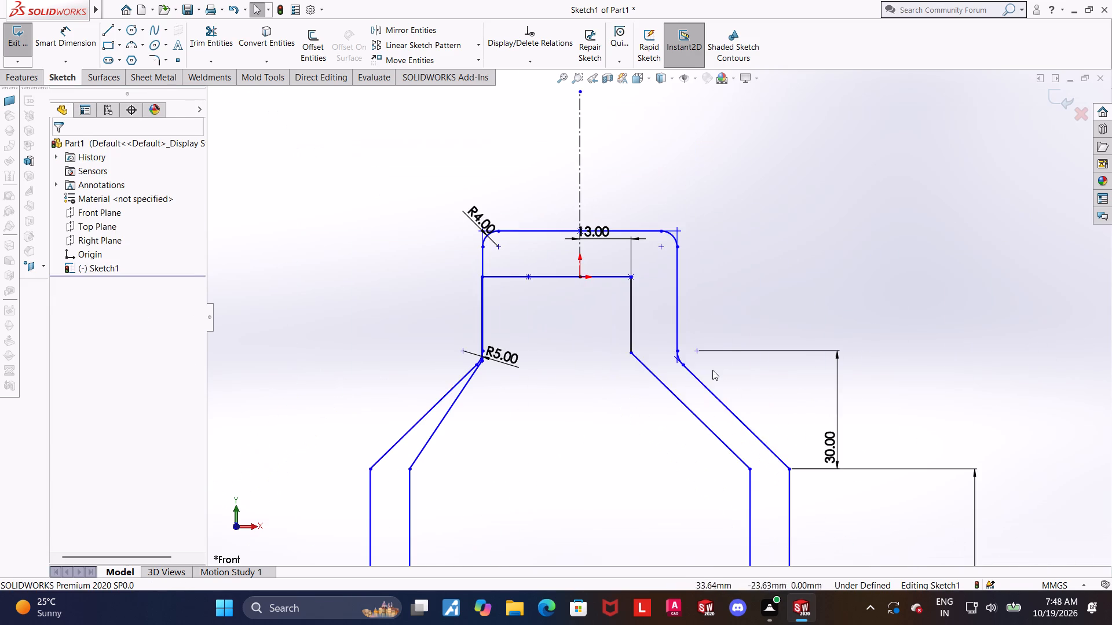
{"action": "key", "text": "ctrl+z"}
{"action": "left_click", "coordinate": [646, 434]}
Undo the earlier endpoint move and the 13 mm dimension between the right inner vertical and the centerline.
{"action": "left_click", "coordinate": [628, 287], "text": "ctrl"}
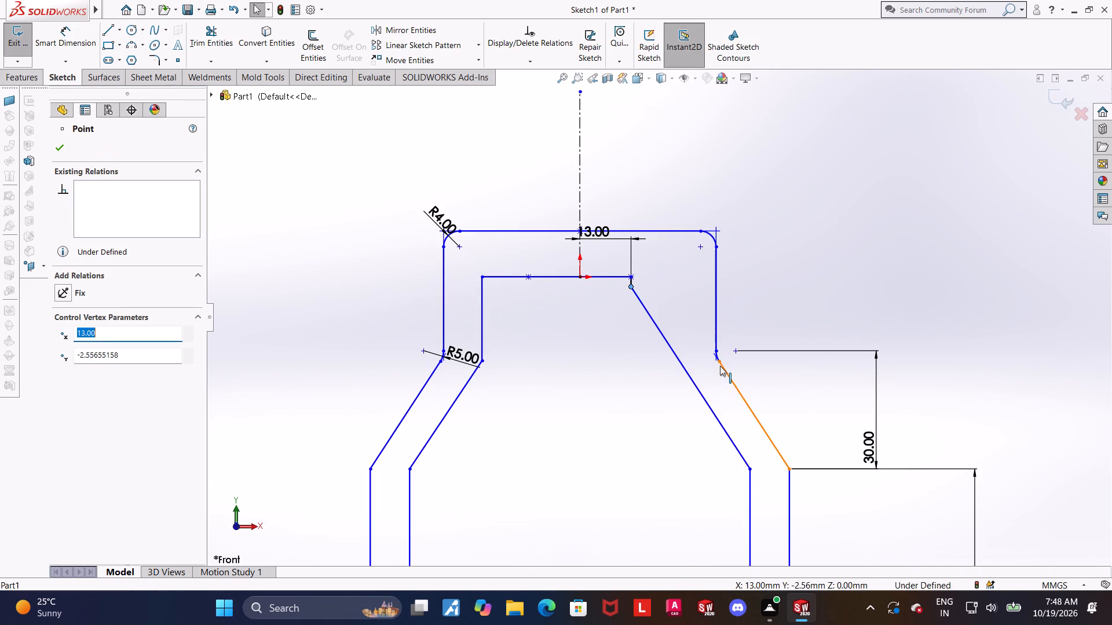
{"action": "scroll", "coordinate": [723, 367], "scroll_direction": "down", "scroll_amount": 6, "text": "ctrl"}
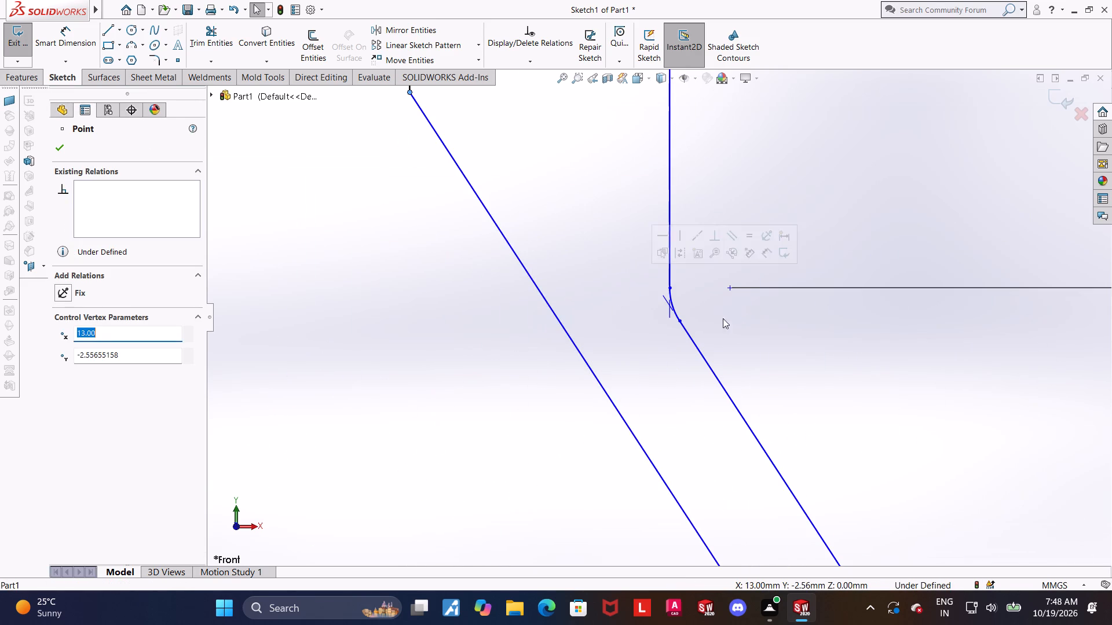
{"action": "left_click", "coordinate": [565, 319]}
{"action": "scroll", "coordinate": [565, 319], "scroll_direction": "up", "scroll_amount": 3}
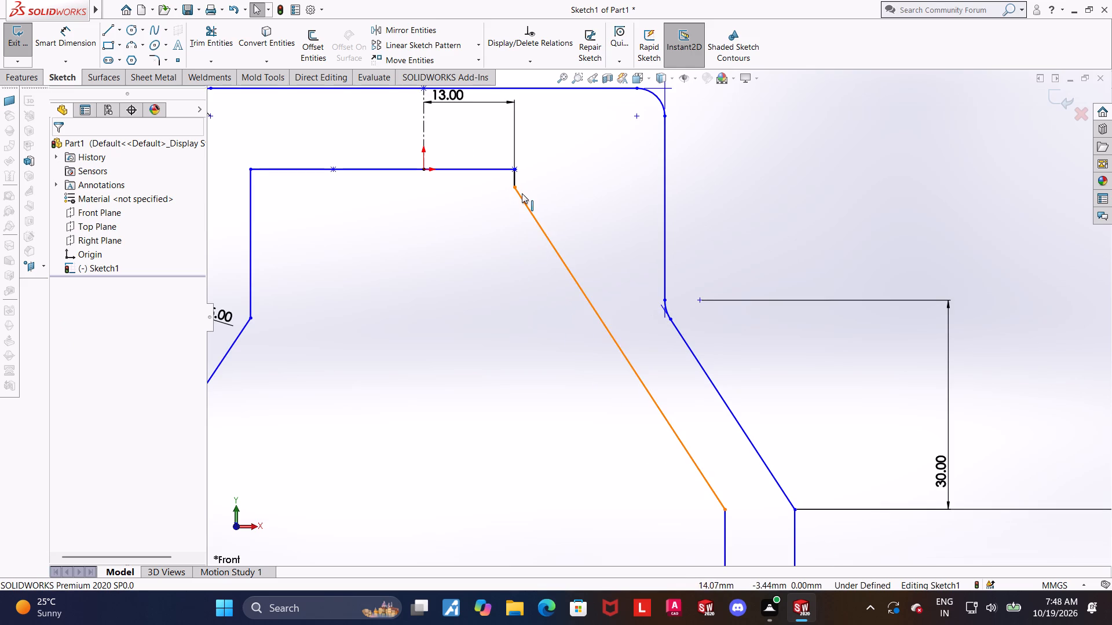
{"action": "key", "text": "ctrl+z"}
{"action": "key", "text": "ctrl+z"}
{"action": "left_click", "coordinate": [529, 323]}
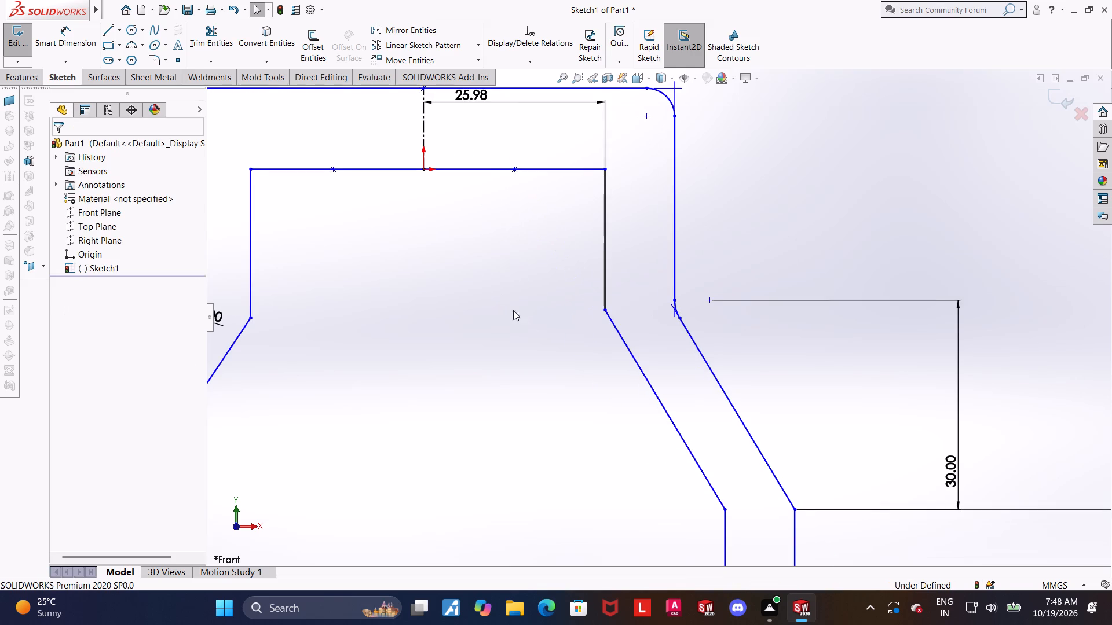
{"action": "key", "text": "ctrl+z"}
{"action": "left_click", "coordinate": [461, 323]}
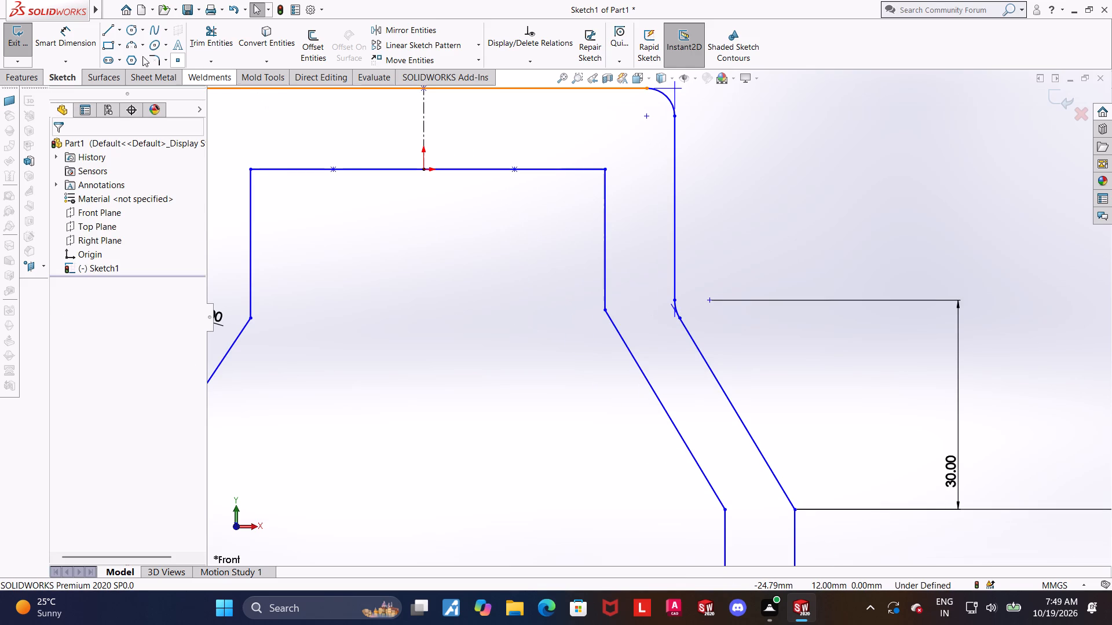
Fillet the two inner corners where the vertical walls meet the angled lines with a 15 mm radius.
{"action": "left_click", "coordinate": [159, 57]}
{"action": "type", "text": "14"}
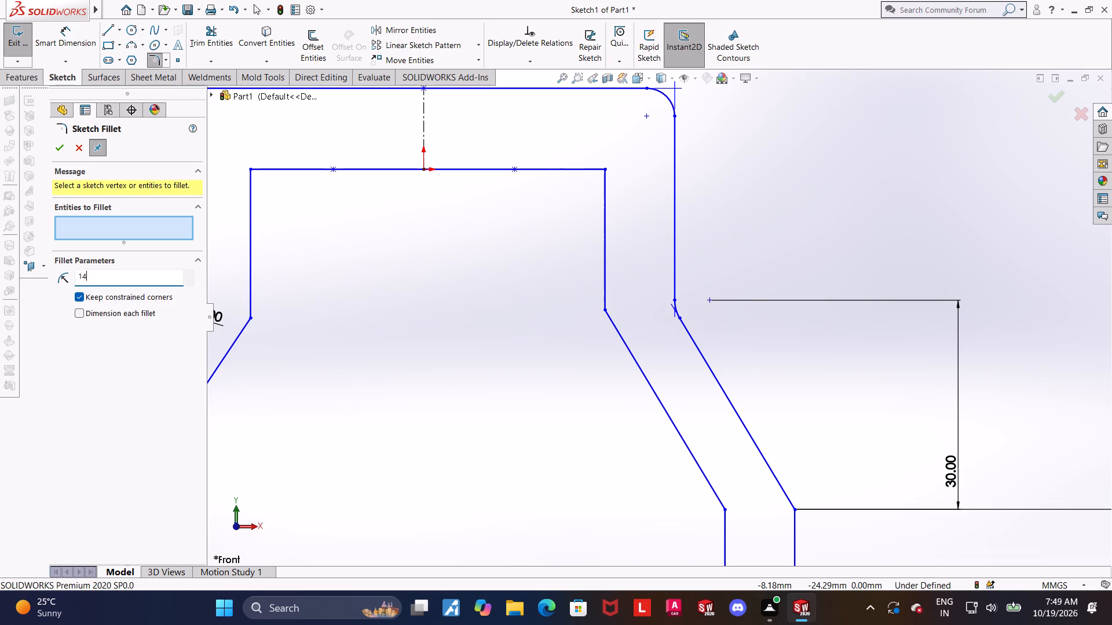
{"action": "key", "text": "BackSpace"}
{"action": "key", "text": "5"}
{"action": "key", "text": "Return"}
{"action": "left_click", "coordinate": [608, 309]}
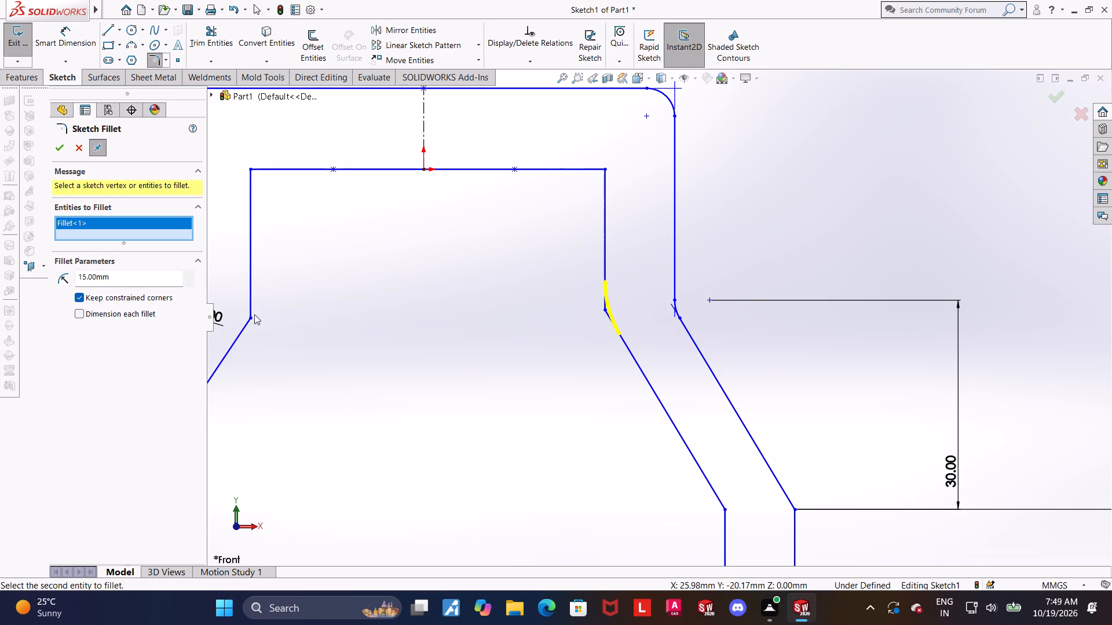
{"action": "left_click", "coordinate": [252, 317]}
{"action": "left_click", "coordinate": [59, 153]}
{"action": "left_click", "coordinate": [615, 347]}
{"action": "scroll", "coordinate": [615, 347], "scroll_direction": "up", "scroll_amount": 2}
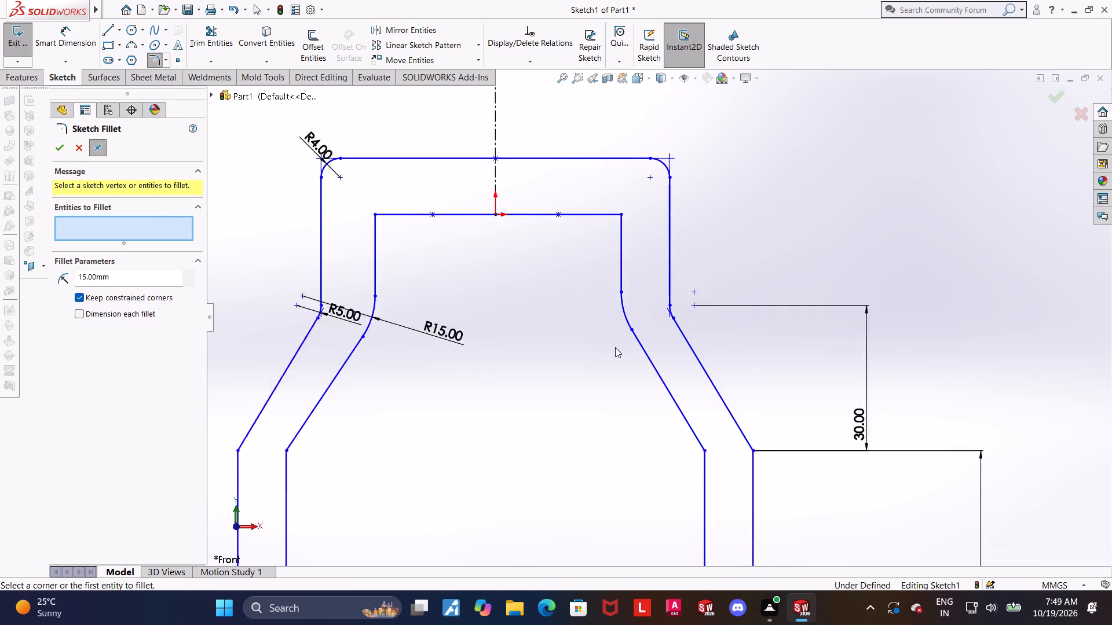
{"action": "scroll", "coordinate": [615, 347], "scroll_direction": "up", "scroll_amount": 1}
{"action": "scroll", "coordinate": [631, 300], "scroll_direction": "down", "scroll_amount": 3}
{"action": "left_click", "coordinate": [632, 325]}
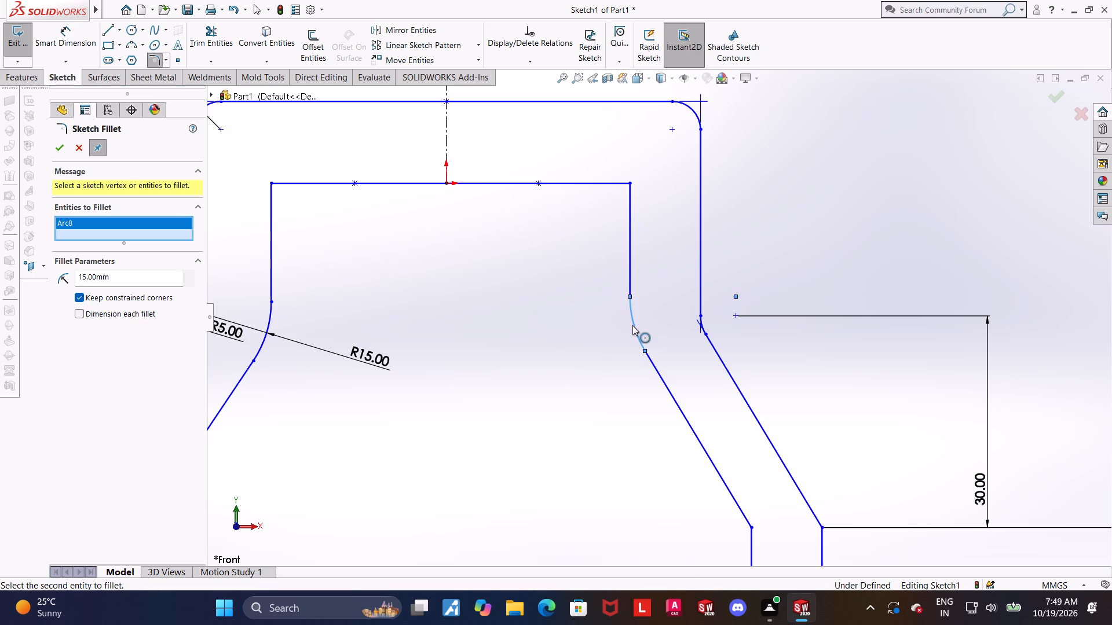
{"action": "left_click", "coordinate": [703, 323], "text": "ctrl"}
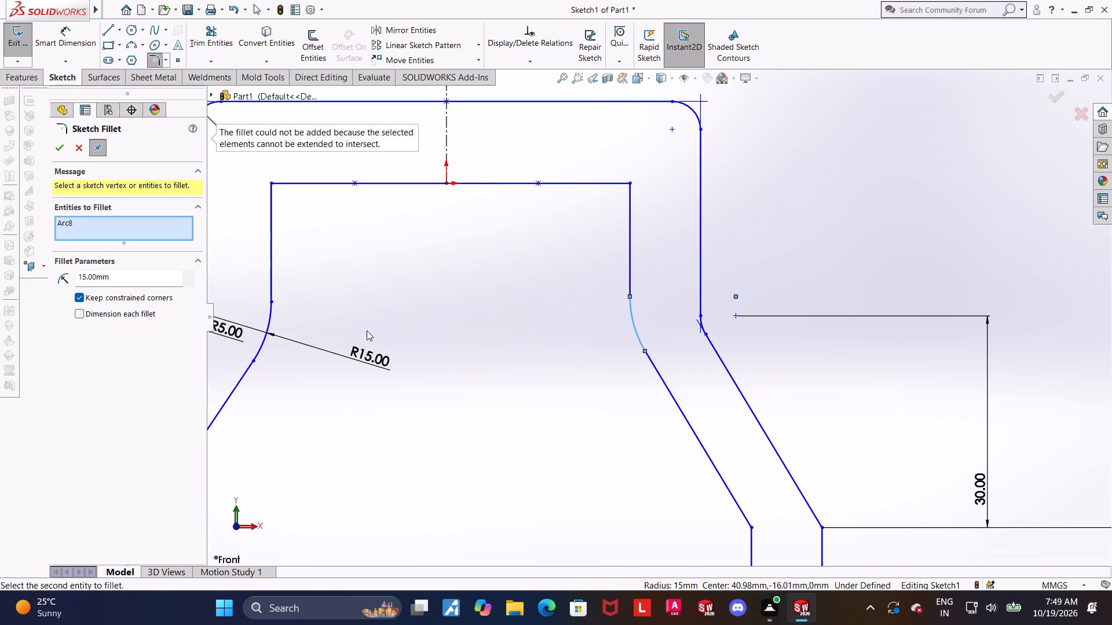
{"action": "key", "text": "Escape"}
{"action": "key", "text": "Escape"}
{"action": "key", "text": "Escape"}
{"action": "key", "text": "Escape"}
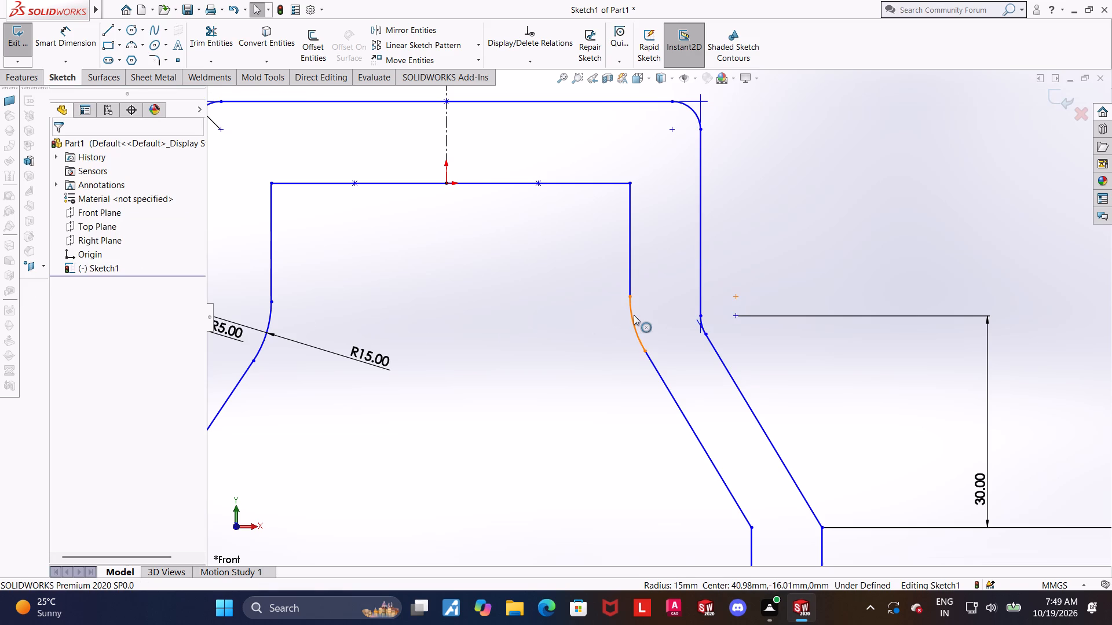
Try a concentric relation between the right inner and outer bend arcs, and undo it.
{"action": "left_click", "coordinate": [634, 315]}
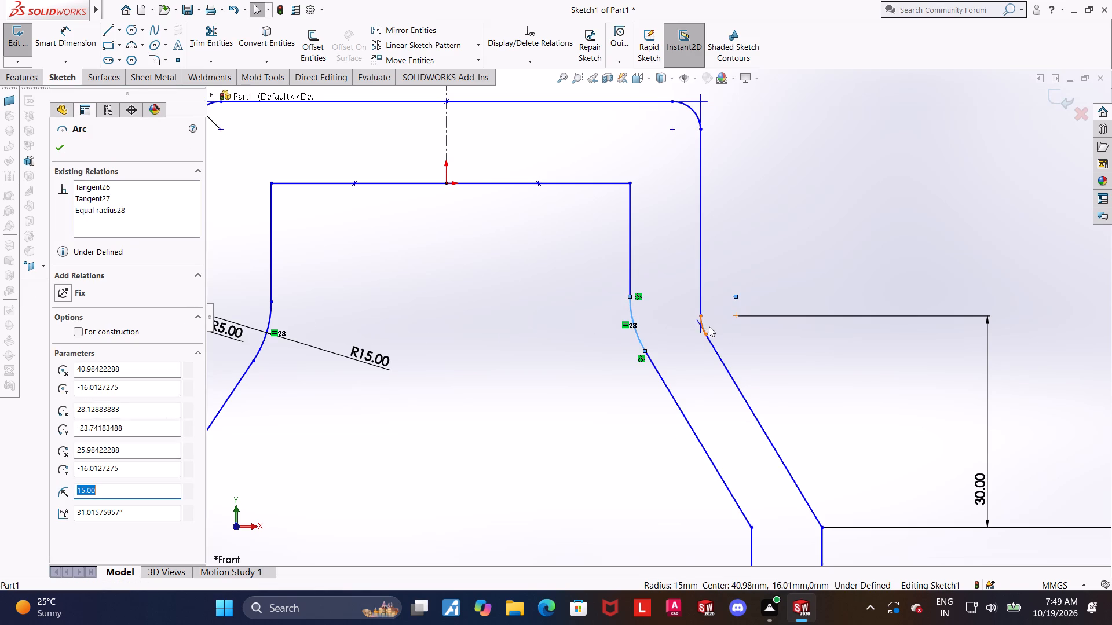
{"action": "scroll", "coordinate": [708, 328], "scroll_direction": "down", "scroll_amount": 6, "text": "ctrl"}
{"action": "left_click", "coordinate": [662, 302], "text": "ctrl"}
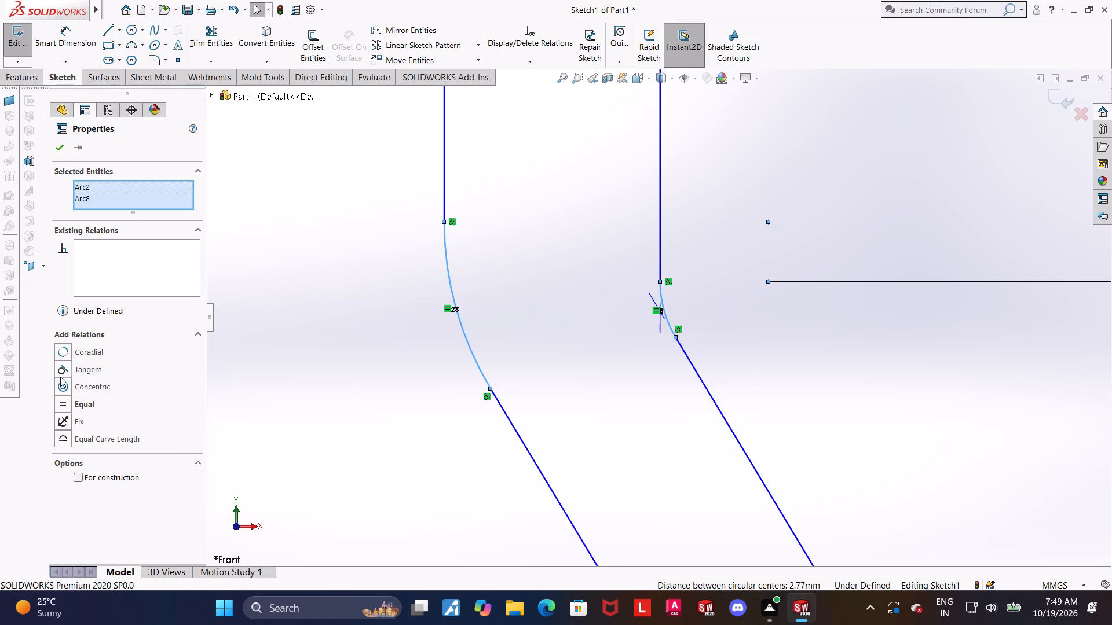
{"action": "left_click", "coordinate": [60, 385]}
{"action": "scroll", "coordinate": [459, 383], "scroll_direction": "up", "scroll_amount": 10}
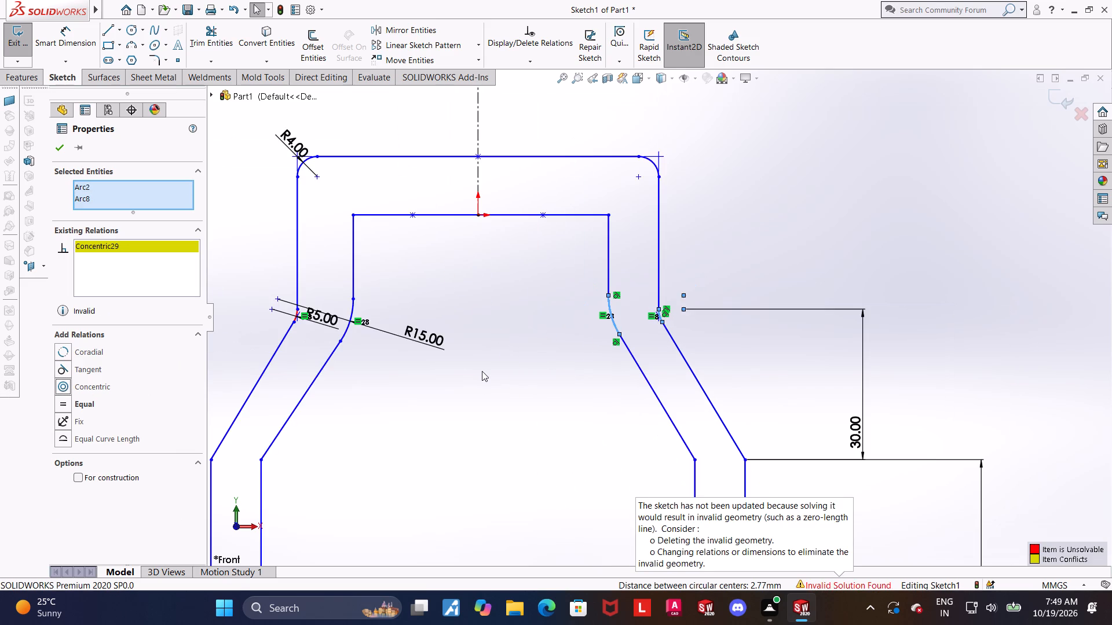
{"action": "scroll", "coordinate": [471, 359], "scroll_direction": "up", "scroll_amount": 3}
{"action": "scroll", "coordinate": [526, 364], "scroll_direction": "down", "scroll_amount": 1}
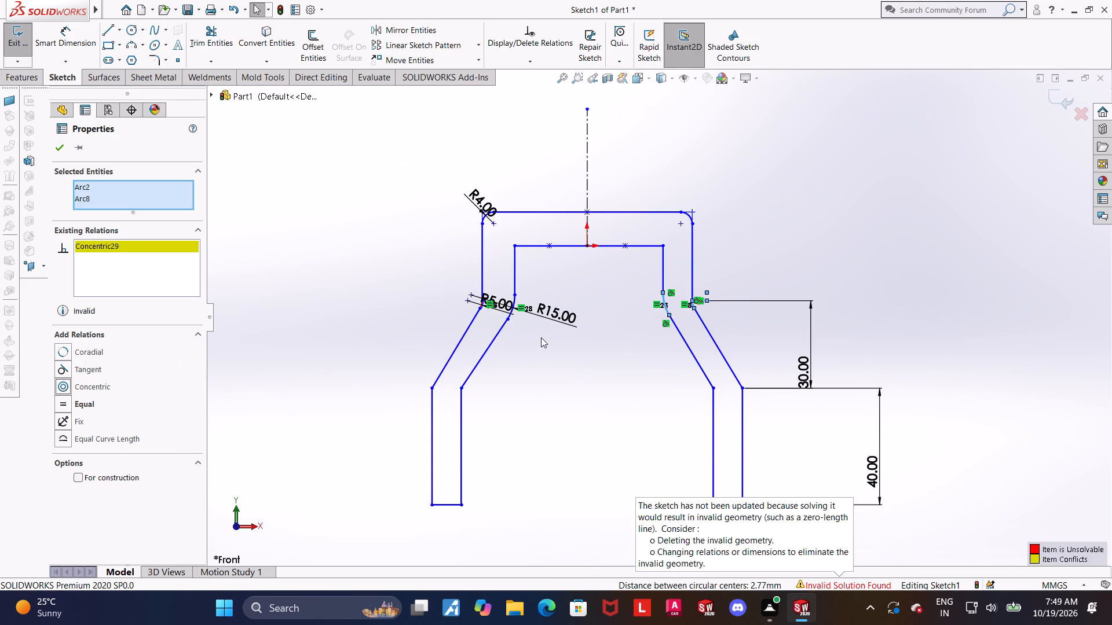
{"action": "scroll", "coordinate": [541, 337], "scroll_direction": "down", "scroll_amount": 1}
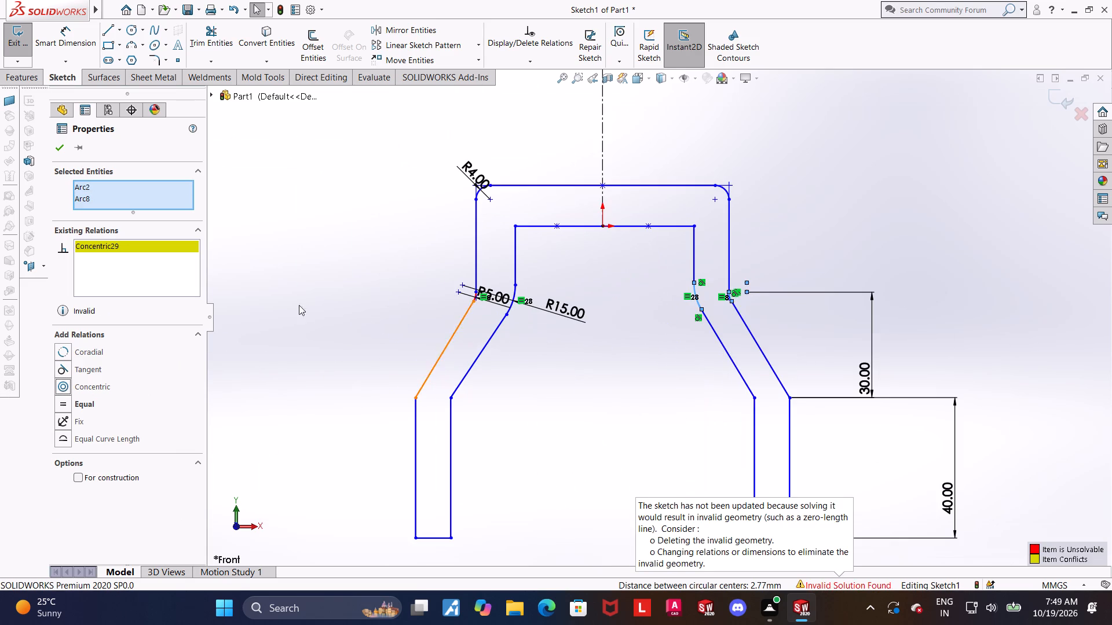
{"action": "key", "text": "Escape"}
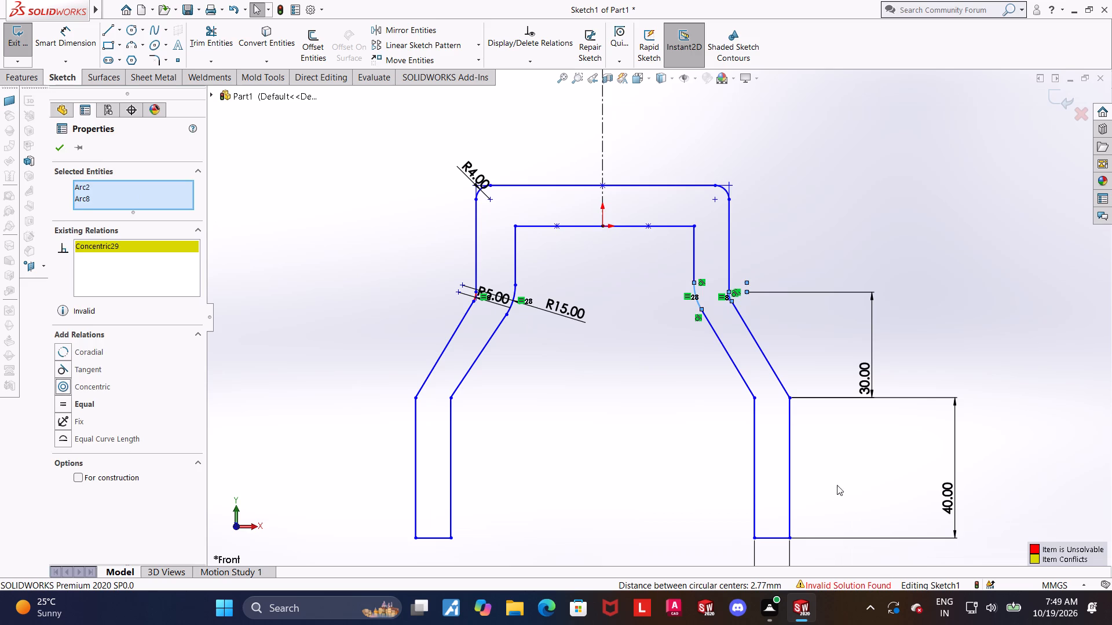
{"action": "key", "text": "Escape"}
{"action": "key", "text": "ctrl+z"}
Make the left R15 inner bend arc concentric with the R5 outer bend arc.
{"action": "scroll", "coordinate": [577, 333], "scroll_direction": "down", "scroll_amount": 2}
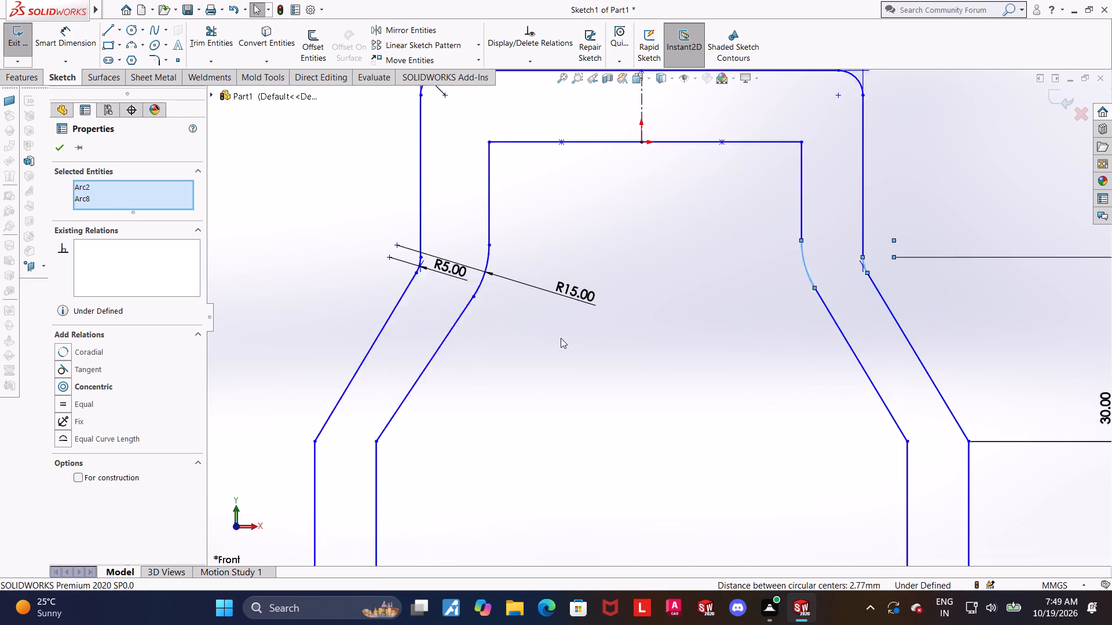
{"action": "scroll", "coordinate": [561, 338], "scroll_direction": "down", "scroll_amount": 2}
{"action": "left_click", "coordinate": [554, 348]}
{"action": "scroll", "coordinate": [412, 254], "scroll_direction": "down", "scroll_amount": 1}
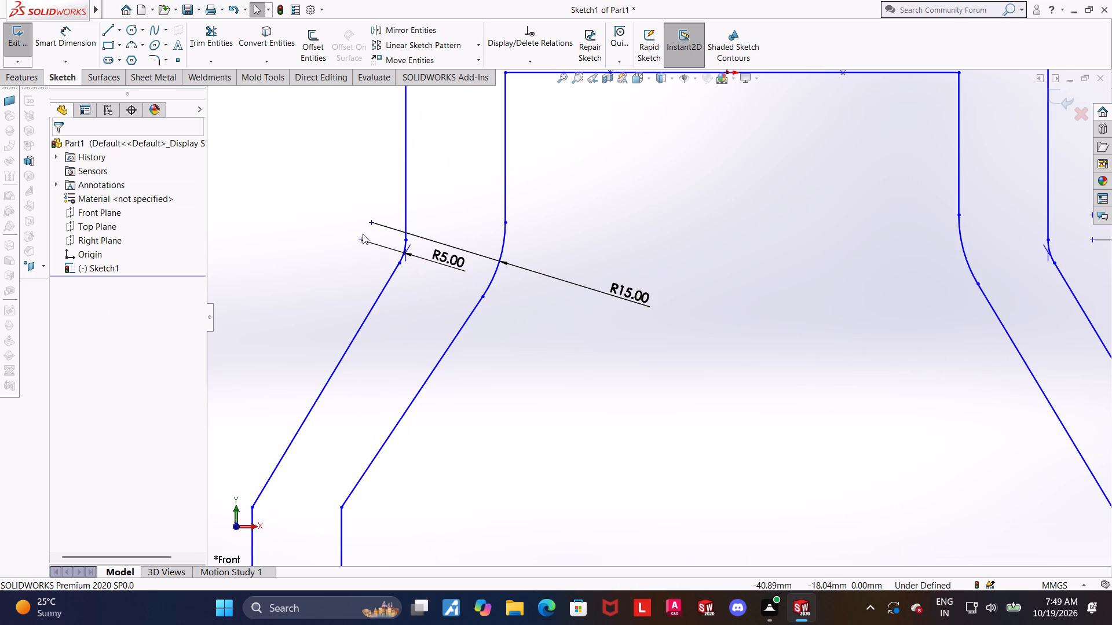
{"action": "left_click", "coordinate": [402, 255], "text": "ctrl"}
{"action": "left_click", "coordinate": [500, 265], "text": "ctrl"}
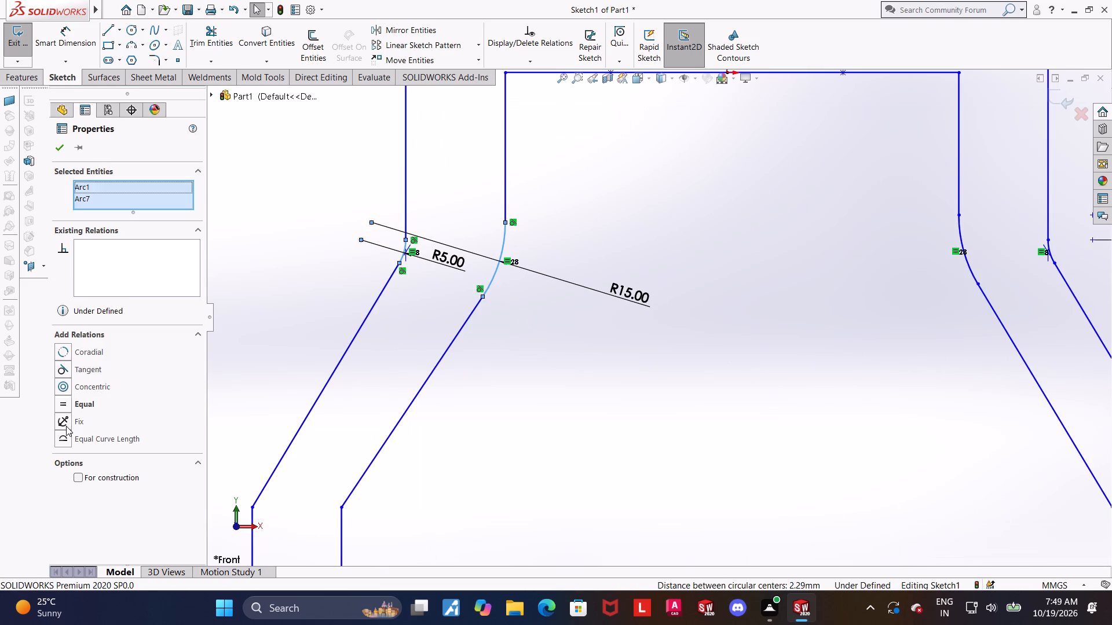
{"action": "left_click", "coordinate": [63, 382]}
{"action": "left_click", "coordinate": [628, 390]}
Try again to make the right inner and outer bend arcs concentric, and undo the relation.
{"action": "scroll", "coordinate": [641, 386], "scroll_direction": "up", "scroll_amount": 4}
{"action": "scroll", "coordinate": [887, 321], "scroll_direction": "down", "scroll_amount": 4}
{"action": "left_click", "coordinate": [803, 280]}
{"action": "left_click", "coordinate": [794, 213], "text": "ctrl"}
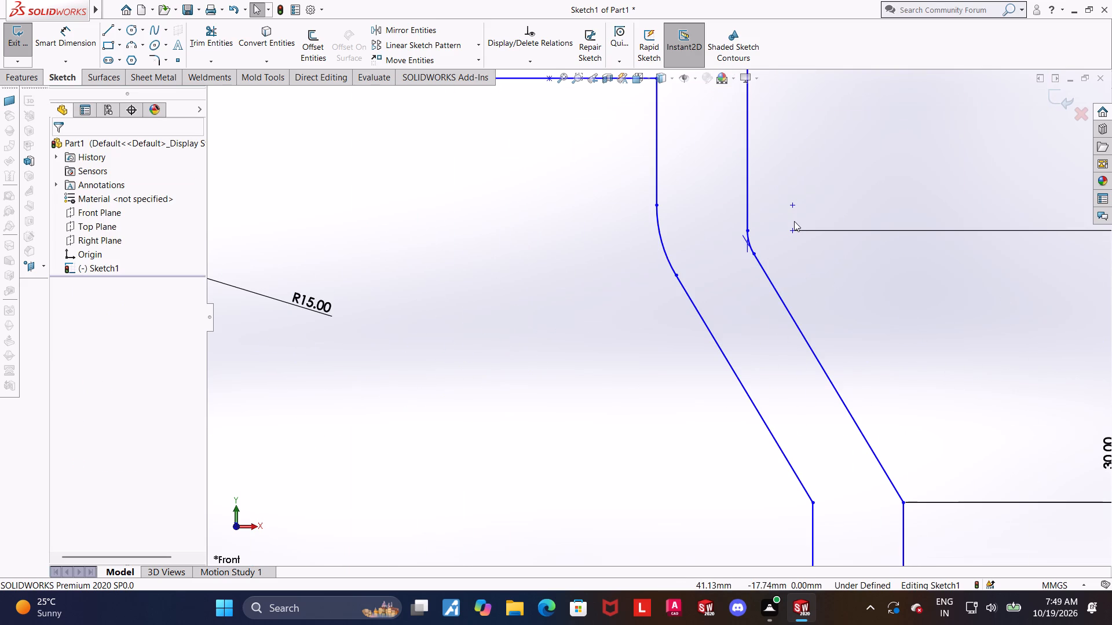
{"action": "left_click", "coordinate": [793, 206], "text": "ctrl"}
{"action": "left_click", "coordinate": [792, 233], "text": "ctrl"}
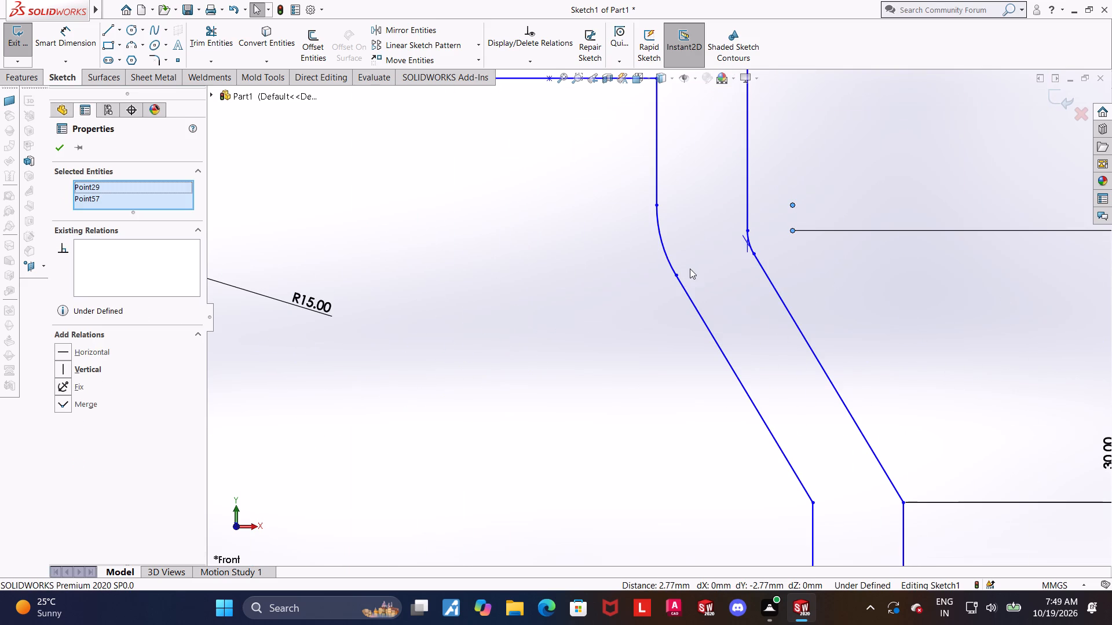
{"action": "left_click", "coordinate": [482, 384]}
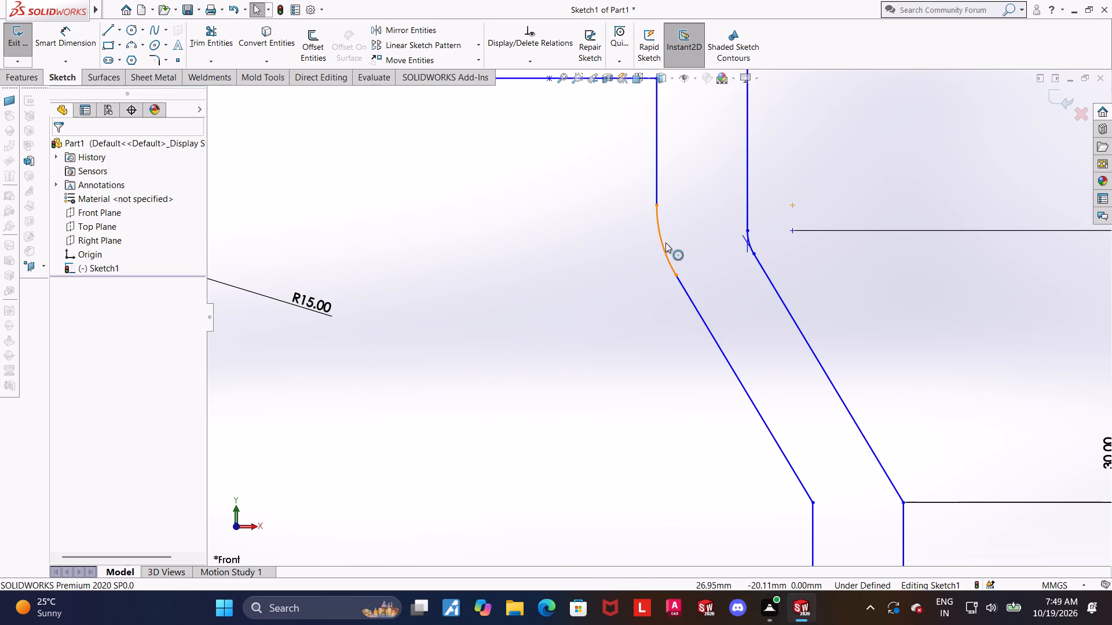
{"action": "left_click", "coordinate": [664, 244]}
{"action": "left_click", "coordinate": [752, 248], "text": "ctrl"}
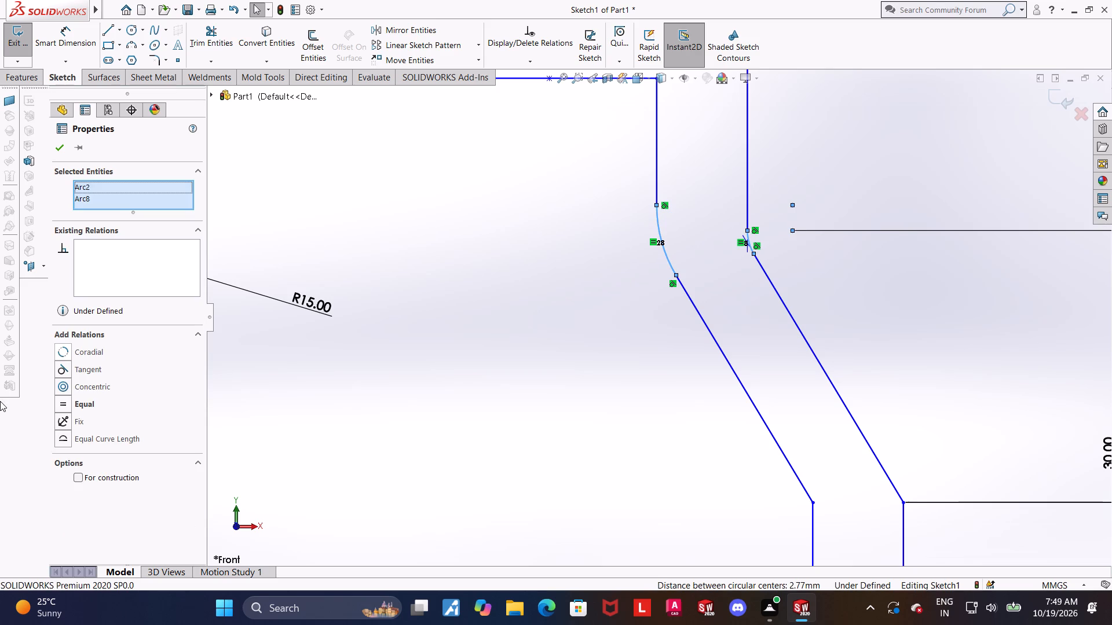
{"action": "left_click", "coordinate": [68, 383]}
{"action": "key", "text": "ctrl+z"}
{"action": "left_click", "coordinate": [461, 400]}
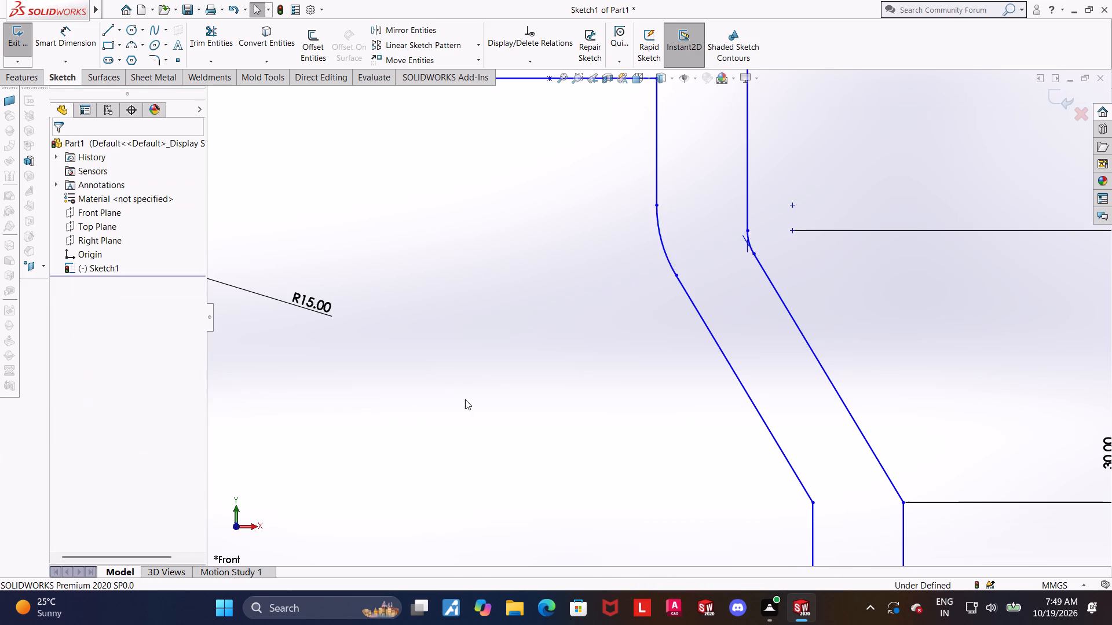
Trim away the right side's inner and outer vertical walls, bend arcs, angled lines and lower leg.
{"action": "scroll", "coordinate": [481, 398], "scroll_direction": "up", "scroll_amount": 5}
{"action": "key", "text": "Escape"}
{"action": "scroll", "coordinate": [566, 334], "scroll_direction": "down", "scroll_amount": 1}
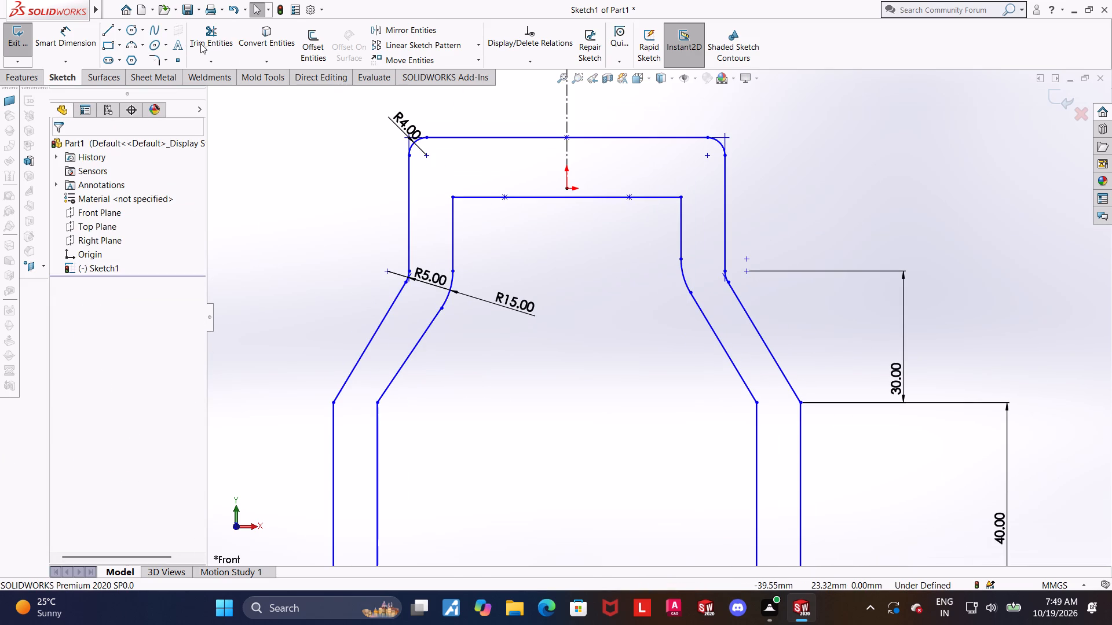
{"action": "left_click", "coordinate": [204, 42]}
{"action": "scroll", "coordinate": [806, 409], "scroll_direction": "up", "scroll_amount": 3}
{"action": "left_click_drag", "start_coordinate": [734, 175], "coordinate": [707, 182]}
{"action": "left_click_drag", "start_coordinate": [722, 264], "coordinate": [656, 273]}
{"action": "scroll", "coordinate": [715, 302], "scroll_direction": "down", "scroll_amount": 3}
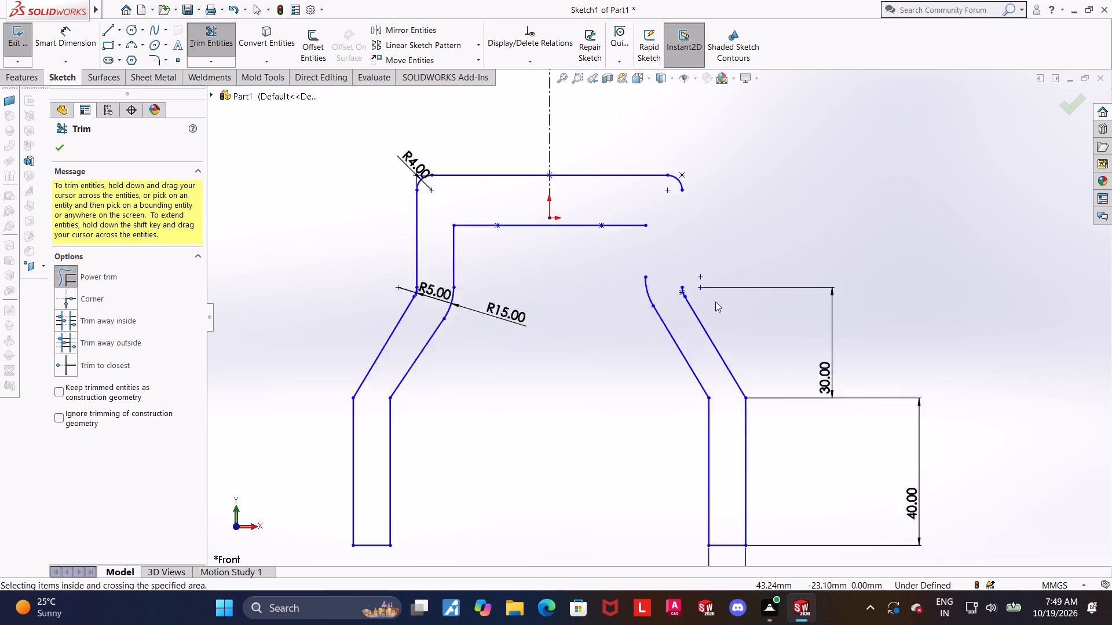
{"action": "scroll", "coordinate": [715, 302], "scroll_direction": "down", "scroll_amount": 2}
{"action": "left_click_drag", "start_coordinate": [668, 286], "coordinate": [579, 292]}
{"action": "scroll", "coordinate": [595, 297], "scroll_direction": "up", "scroll_amount": 4}
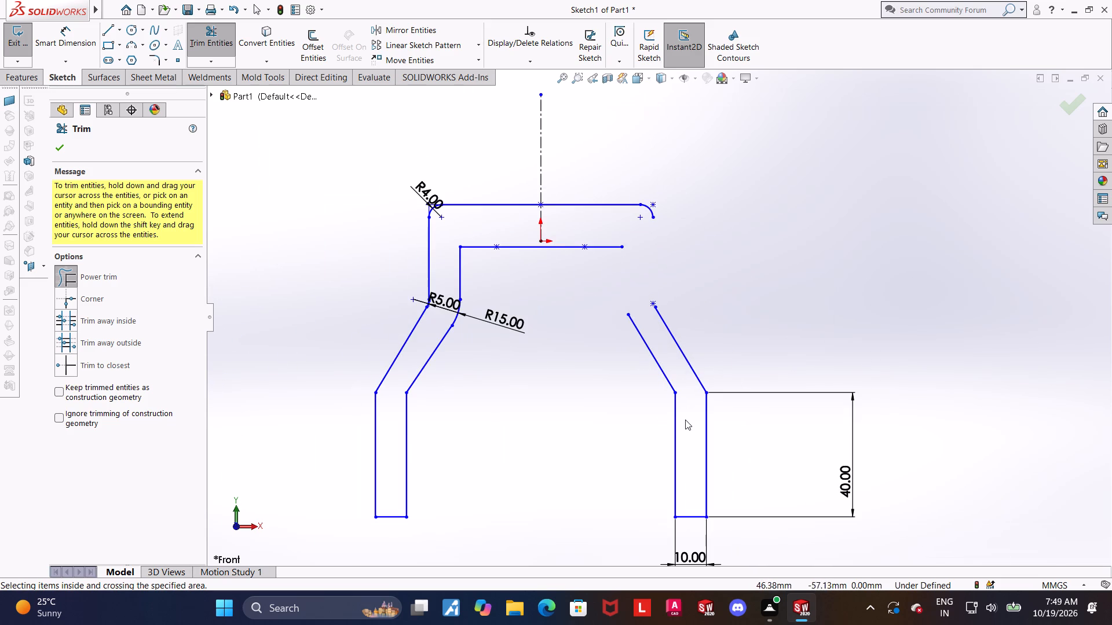
{"action": "left_click_drag", "start_coordinate": [707, 332], "coordinate": [712, 474]}
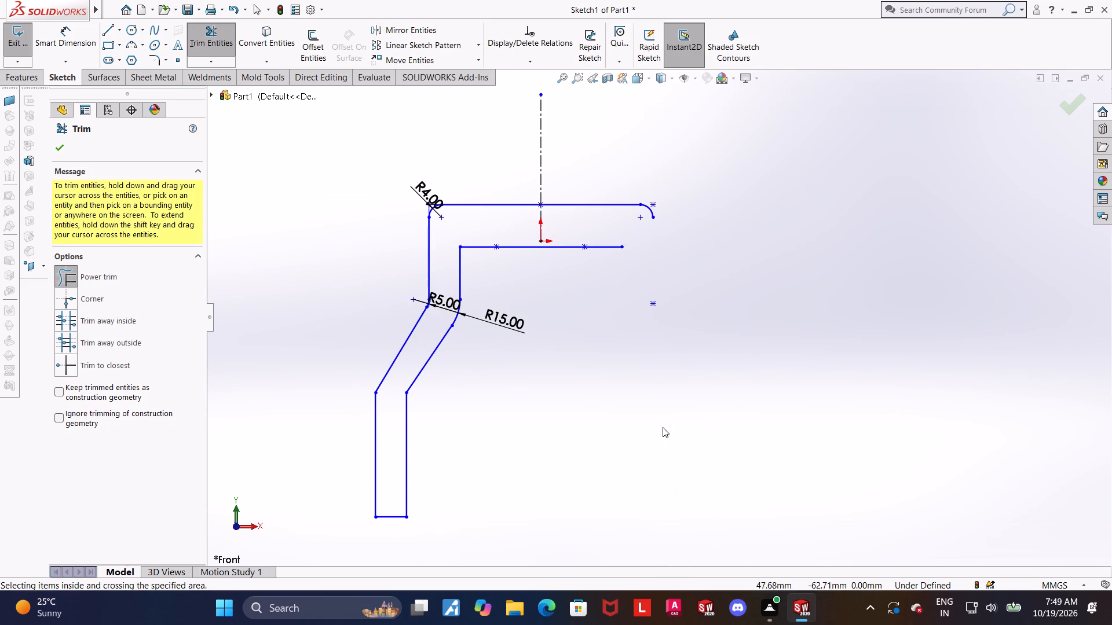
{"action": "key", "text": "Escape"}
{"action": "key", "text": "Escape"}
{"action": "key", "text": "Escape"}
Dimension 30 mm vertically between the left outer bend arc's center and the top outer corner of the left leg.
{"action": "left_click", "coordinate": [87, 41]}
{"action": "left_click", "coordinate": [80, 35]}
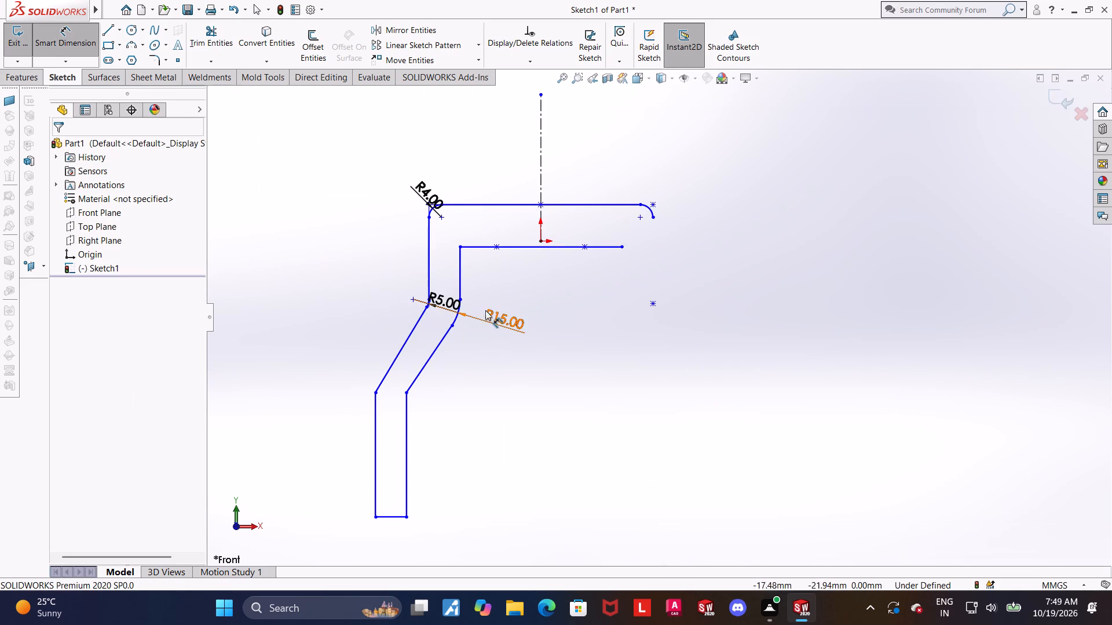
{"action": "scroll", "coordinate": [427, 306], "scroll_direction": "down", "scroll_amount": 5}
{"action": "left_click", "coordinate": [478, 291]}
{"action": "scroll", "coordinate": [480, 306], "scroll_direction": "up", "scroll_amount": 2}
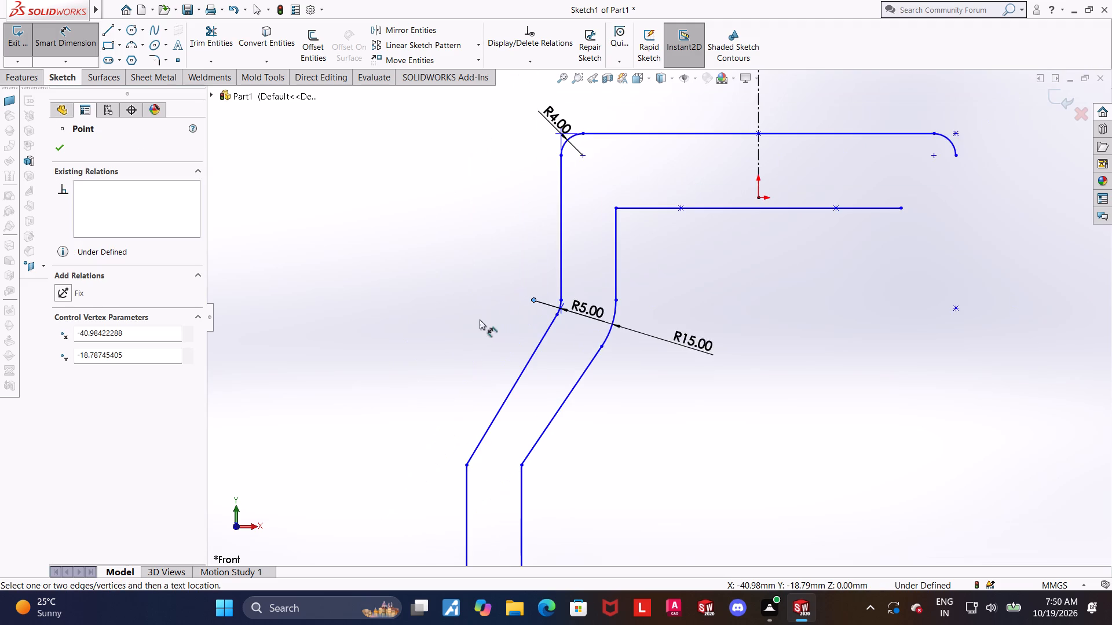
{"action": "scroll", "coordinate": [462, 464], "scroll_direction": "down", "scroll_amount": 1}
{"action": "left_click", "coordinate": [480, 456]}
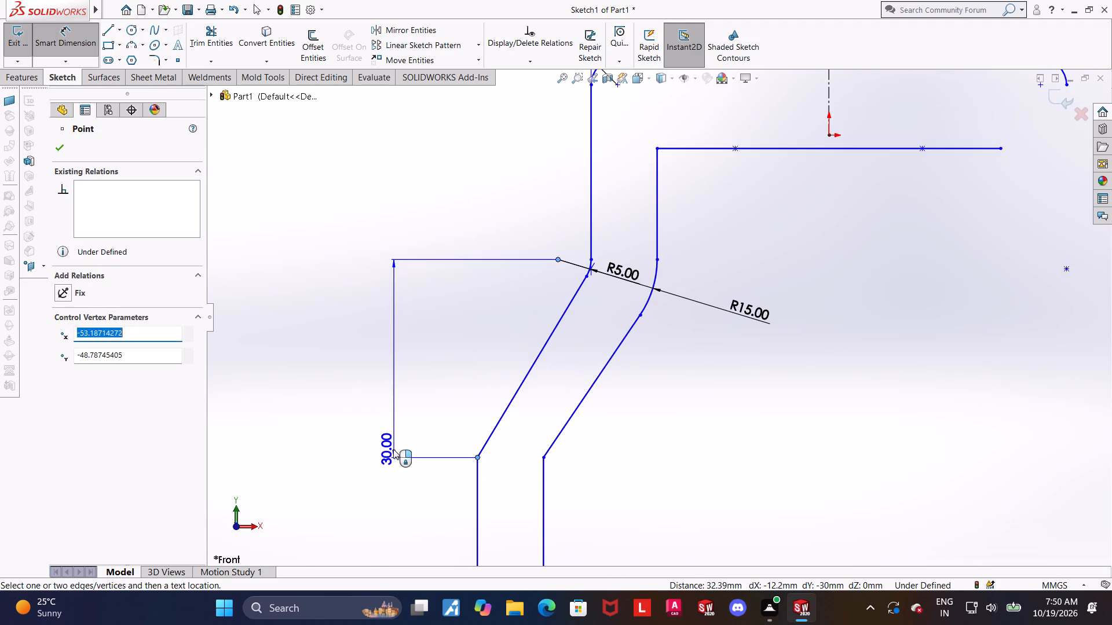
{"action": "left_click", "coordinate": [393, 447]}
{"action": "scroll", "coordinate": [421, 433], "scroll_direction": "down", "scroll_amount": 4}
{"action": "left_click", "coordinate": [340, 431]}
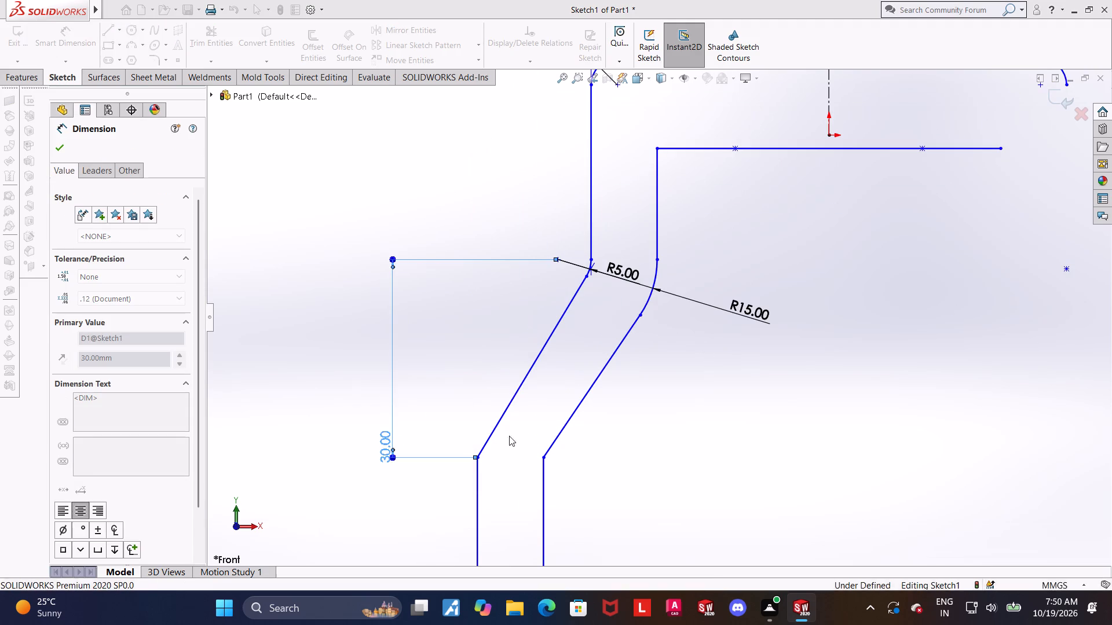
{"action": "scroll", "coordinate": [735, 442], "scroll_direction": "up", "scroll_amount": 5}
{"action": "scroll", "coordinate": [754, 481], "scroll_direction": "down", "scroll_amount": 2}
{"action": "key", "text": "Escape"}
Dimension the left leg's height as 40 mm, from its top outer corner to the bottom line.
{"action": "left_click", "coordinate": [77, 39]}
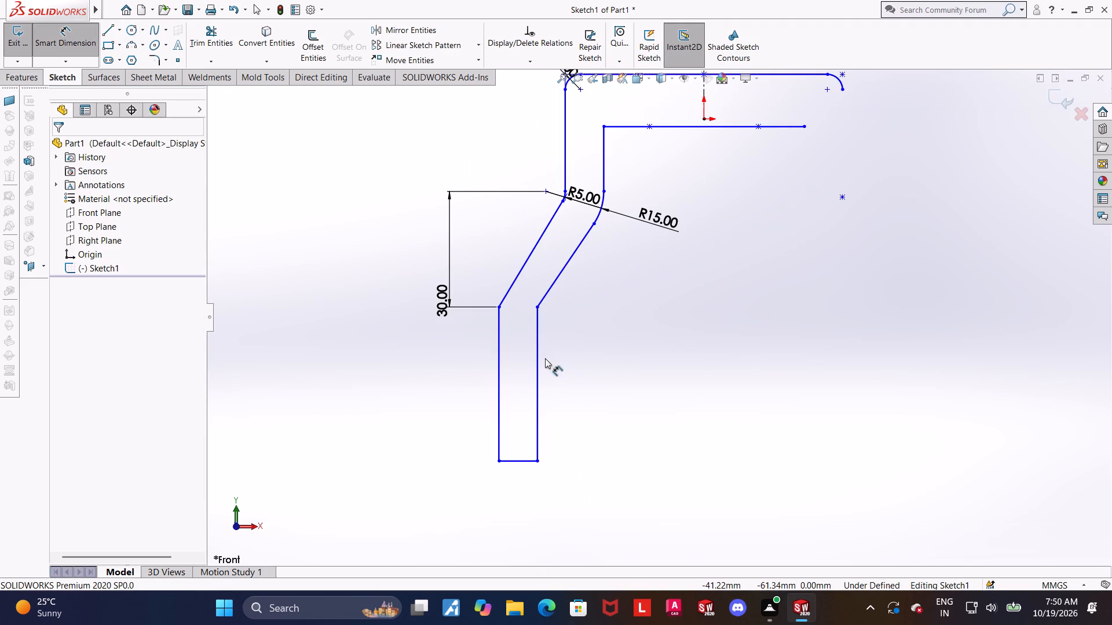
{"action": "scroll", "coordinate": [545, 359], "scroll_direction": "down", "scroll_amount": 2}
{"action": "left_click", "coordinate": [488, 278]}
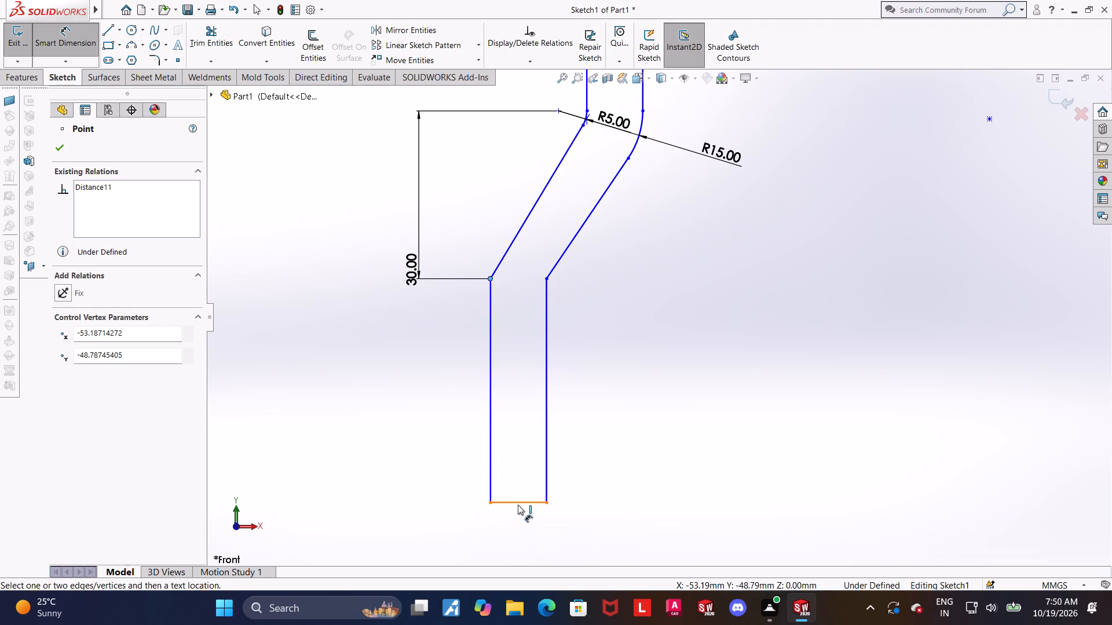
{"action": "left_click", "coordinate": [518, 505]}
{"action": "left_click", "coordinate": [401, 456]}
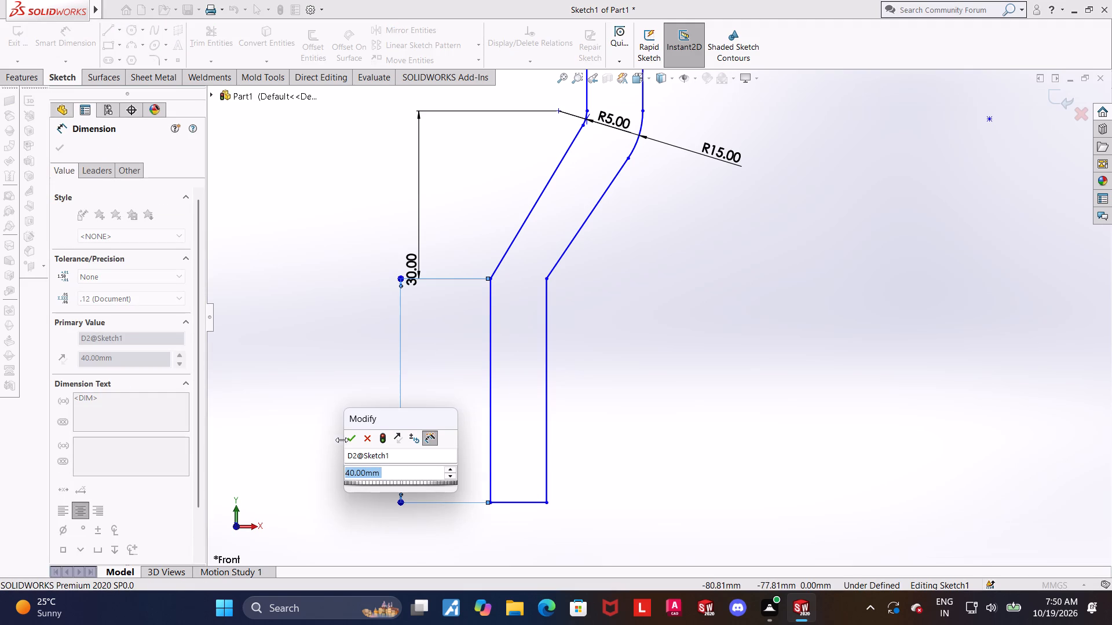
{"action": "left_click", "coordinate": [346, 442]}
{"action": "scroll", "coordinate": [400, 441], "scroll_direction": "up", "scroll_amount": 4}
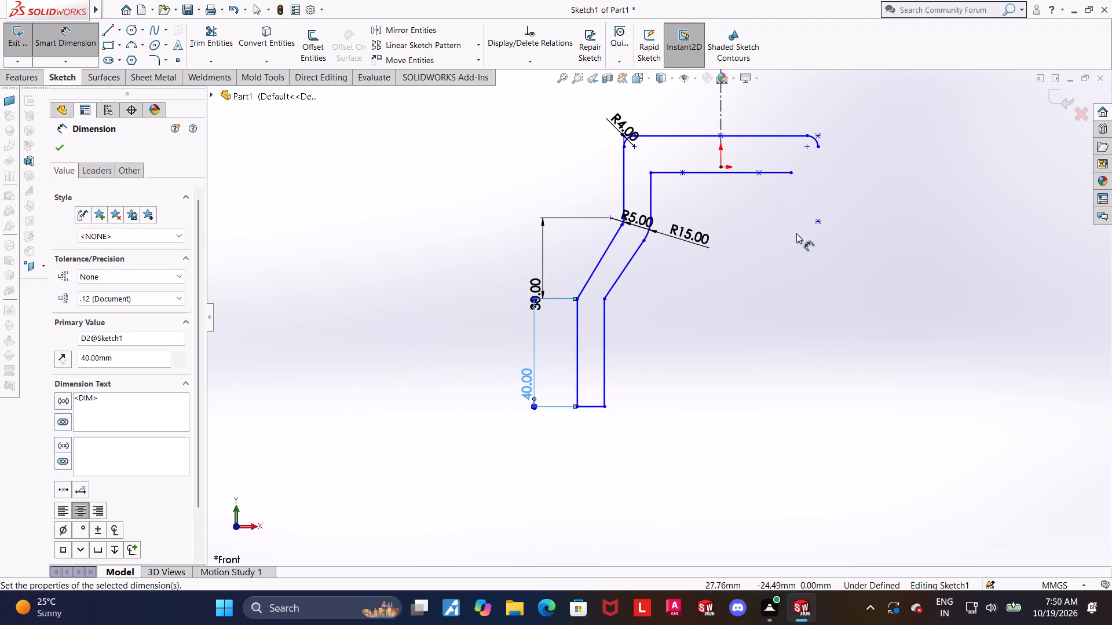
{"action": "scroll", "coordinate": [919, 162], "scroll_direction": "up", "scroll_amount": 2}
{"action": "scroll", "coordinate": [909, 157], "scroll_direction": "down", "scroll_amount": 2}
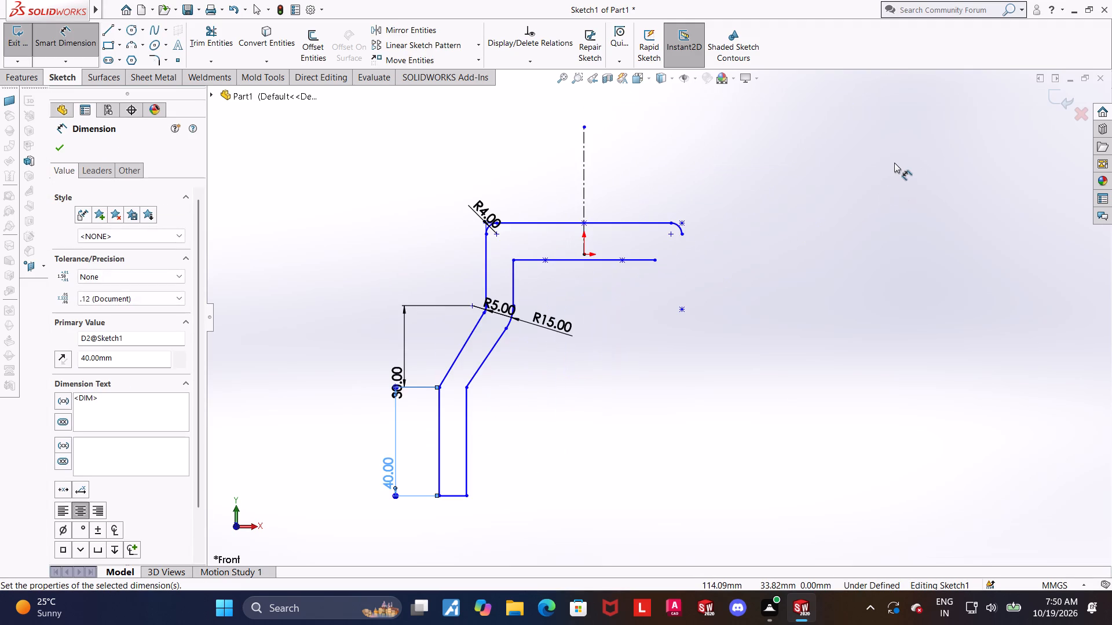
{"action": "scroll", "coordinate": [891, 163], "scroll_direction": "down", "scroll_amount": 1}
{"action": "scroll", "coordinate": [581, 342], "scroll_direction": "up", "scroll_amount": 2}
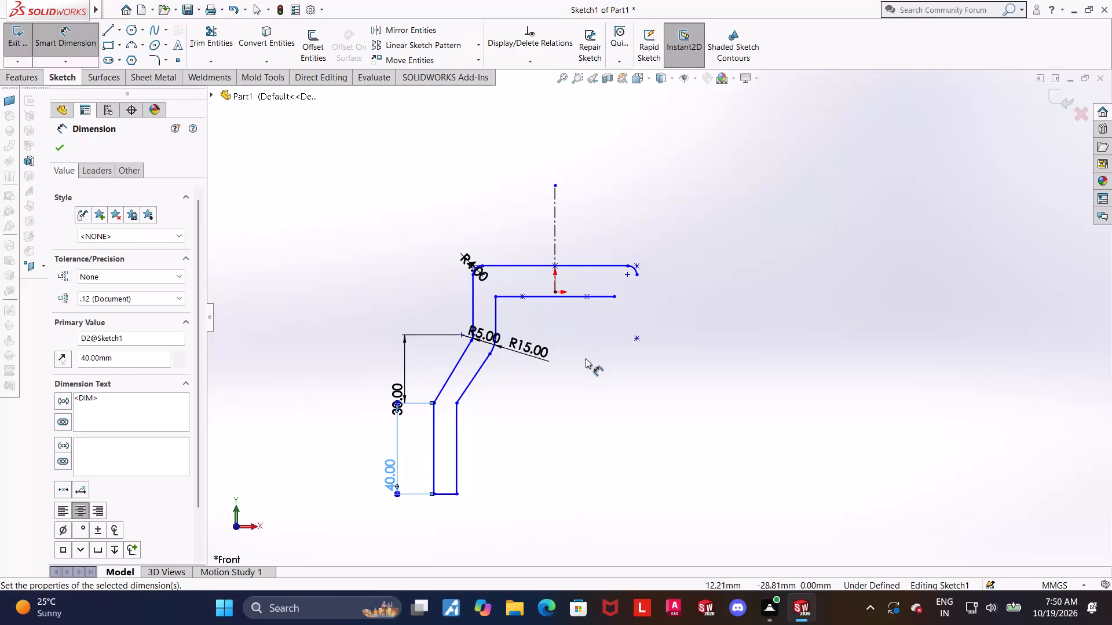
Change the left leg's height dimension to 20 mm.
{"action": "scroll", "coordinate": [615, 405], "scroll_direction": "down", "scroll_amount": 1}
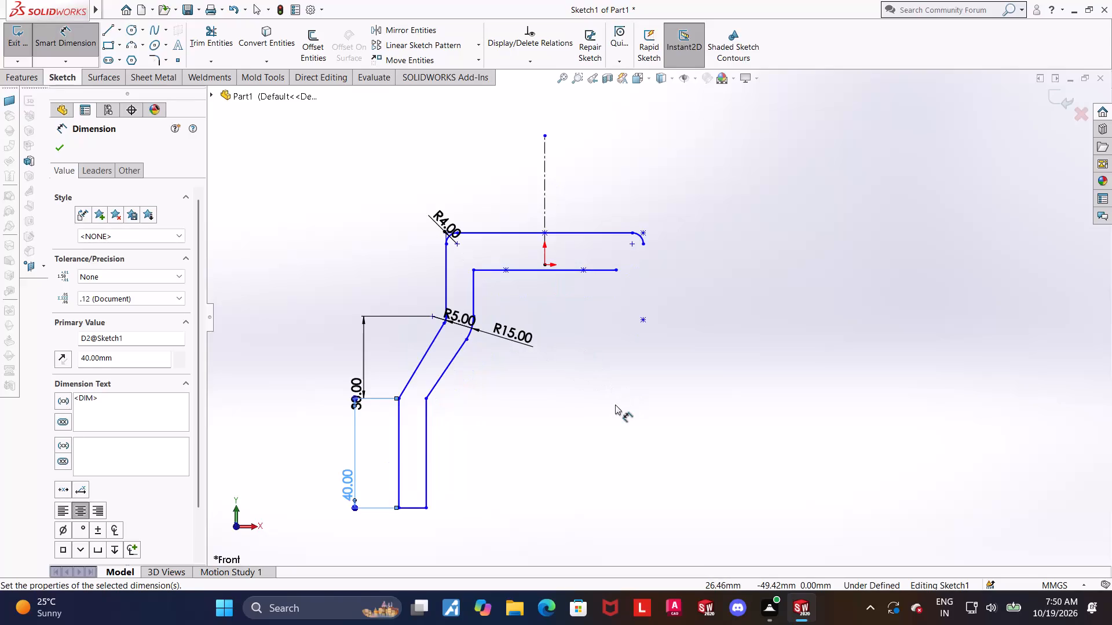
{"action": "scroll", "coordinate": [613, 391], "scroll_direction": "up", "scroll_amount": 1}
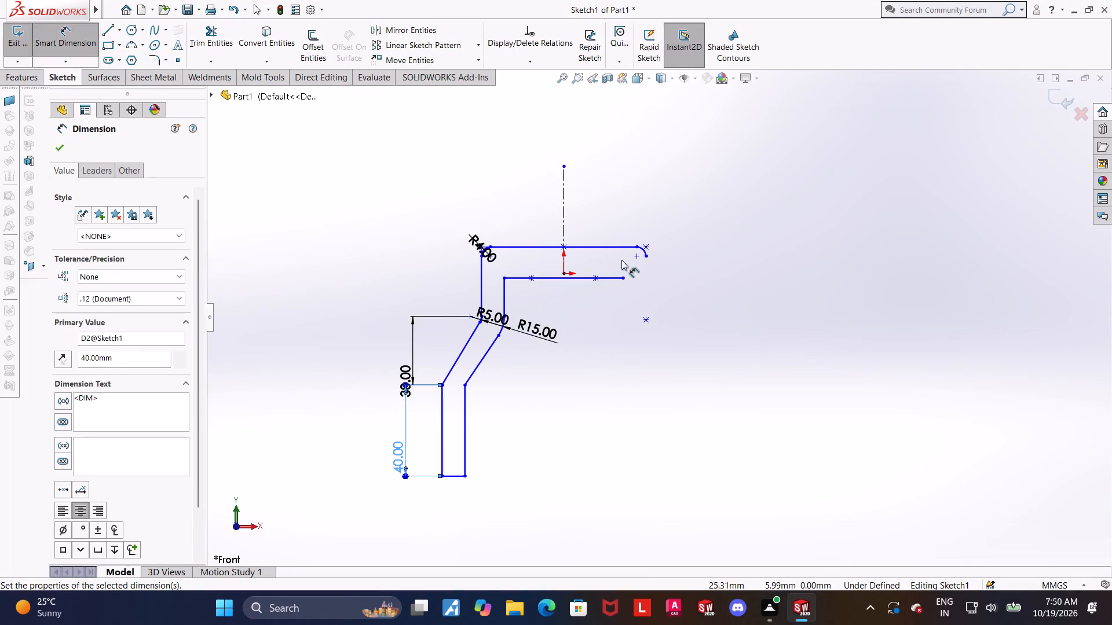
{"action": "scroll", "coordinate": [619, 262], "scroll_direction": "down", "scroll_amount": 1}
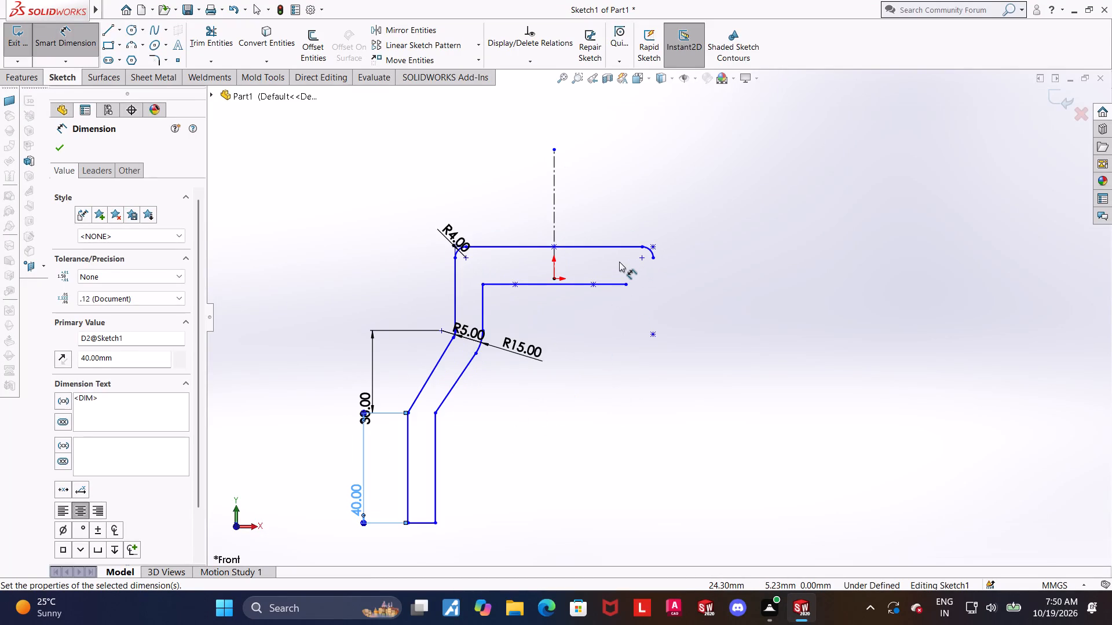
{"action": "scroll", "coordinate": [414, 502], "scroll_direction": "up", "scroll_amount": 2}
{"action": "scroll", "coordinate": [440, 502], "scroll_direction": "down", "scroll_amount": 3}
{"action": "key", "text": "Escape"}
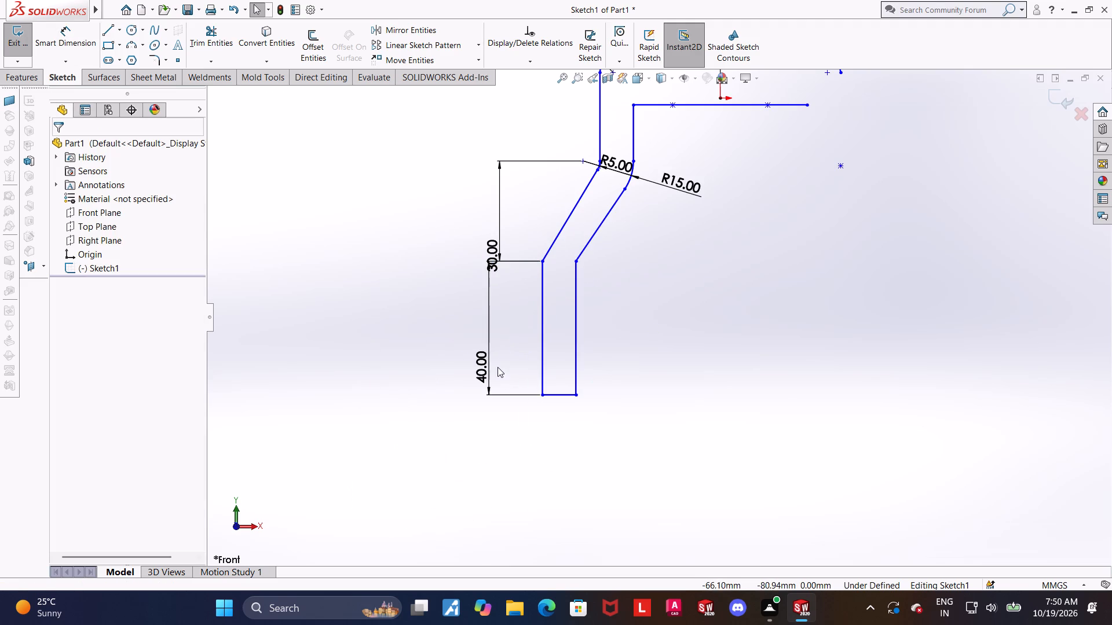
{"action": "double_click", "coordinate": [484, 362]}
{"action": "type", "text": "20"}
{"action": "key", "text": "Return"}
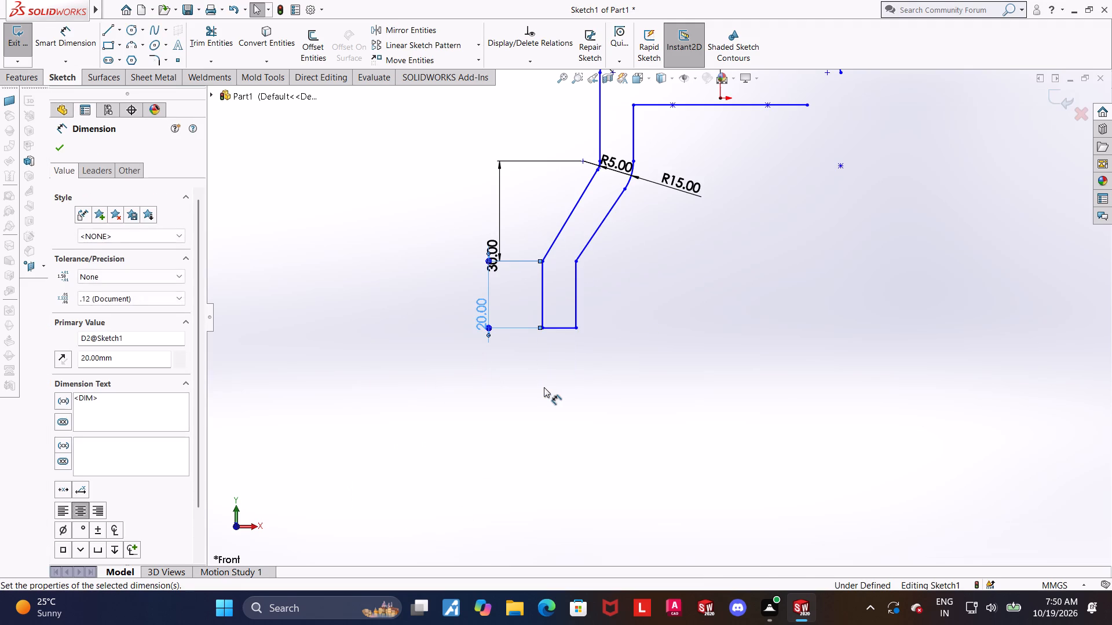
{"action": "key", "text": "Escape"}
Mirror the left side's leg lines, bottom line, angled lines, bend arcs and inner and outer vertical walls about the vertical centerline.
{"action": "scroll", "coordinate": [822, 329], "scroll_direction": "up", "scroll_amount": 3}
{"action": "scroll", "coordinate": [806, 135], "scroll_direction": "down", "scroll_amount": 1}
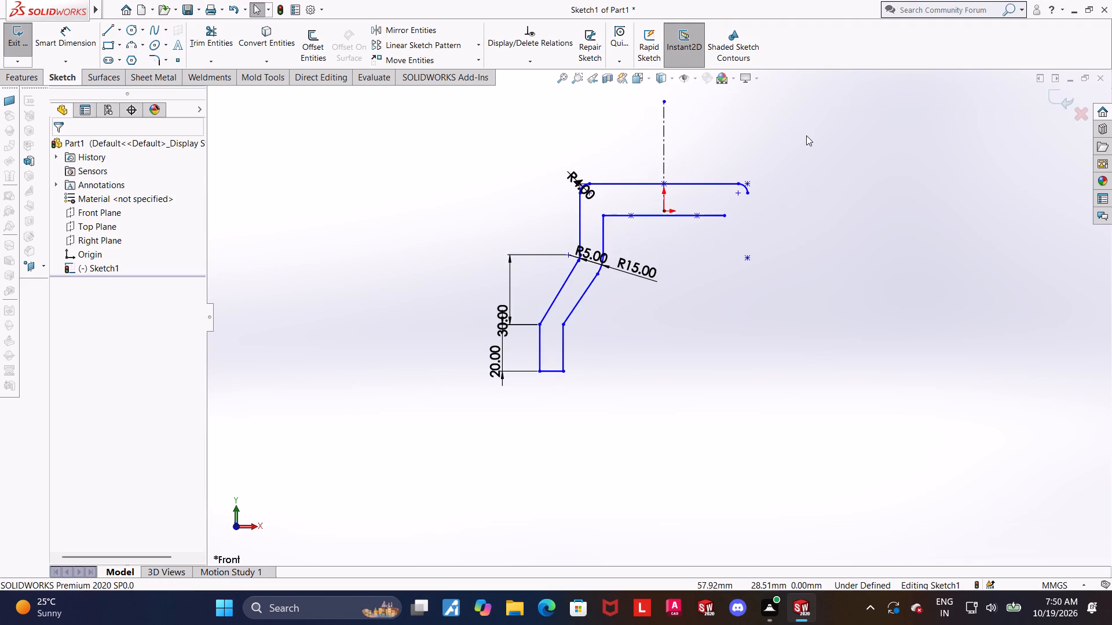
{"action": "scroll", "coordinate": [733, 138], "scroll_direction": "down", "scroll_amount": 2}
{"action": "key", "text": "Escape"}
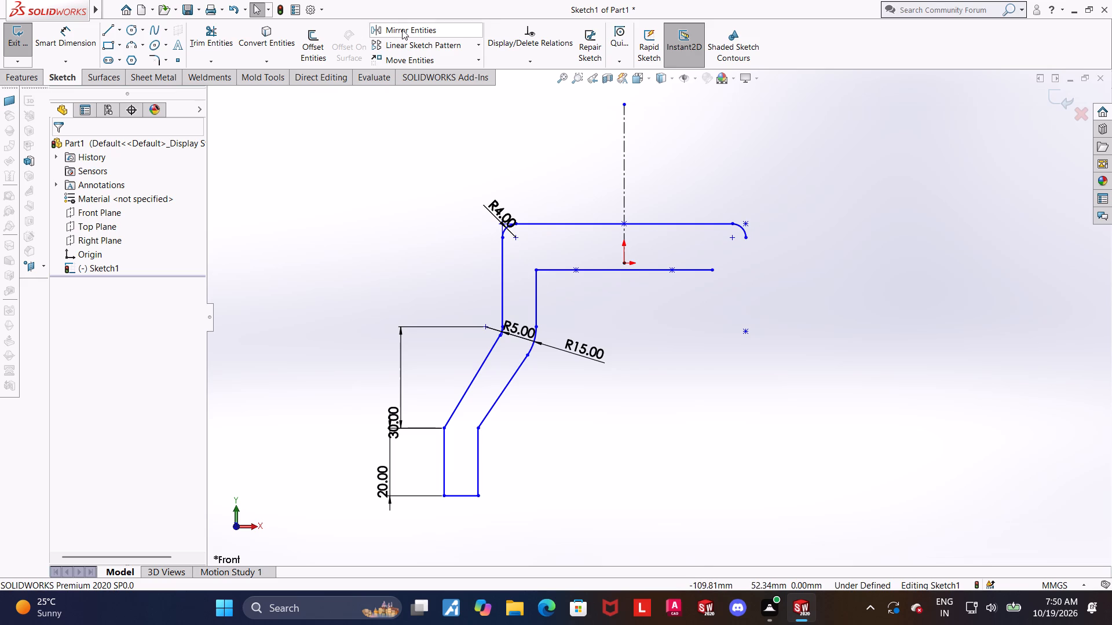
{"action": "left_click", "coordinate": [402, 30]}
{"action": "left_click", "coordinate": [492, 343]}
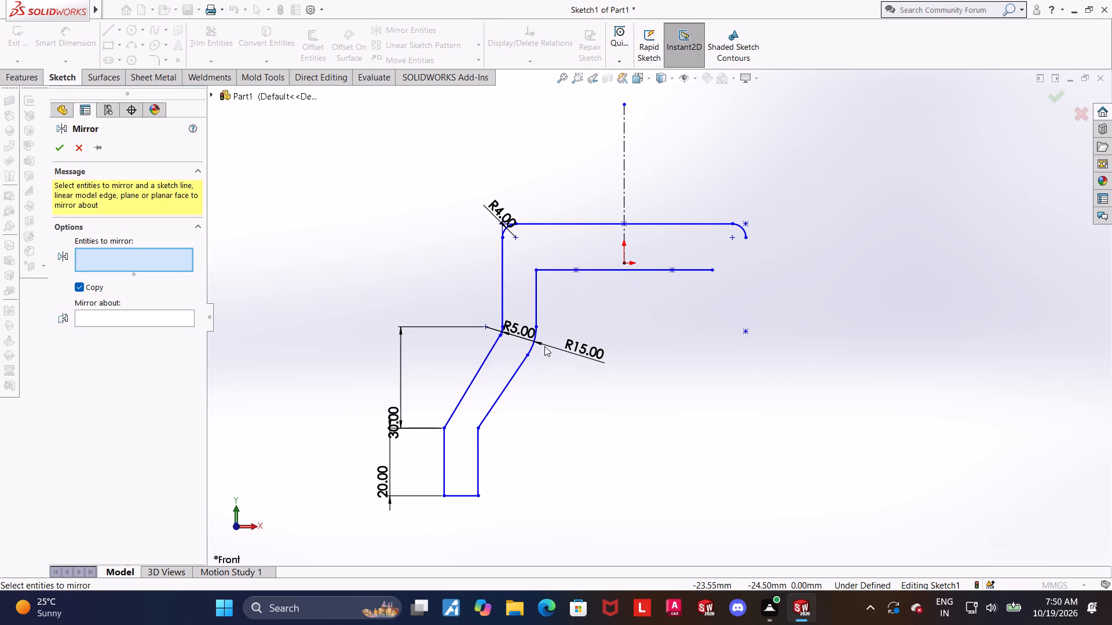
{"action": "left_click", "coordinate": [489, 356]}
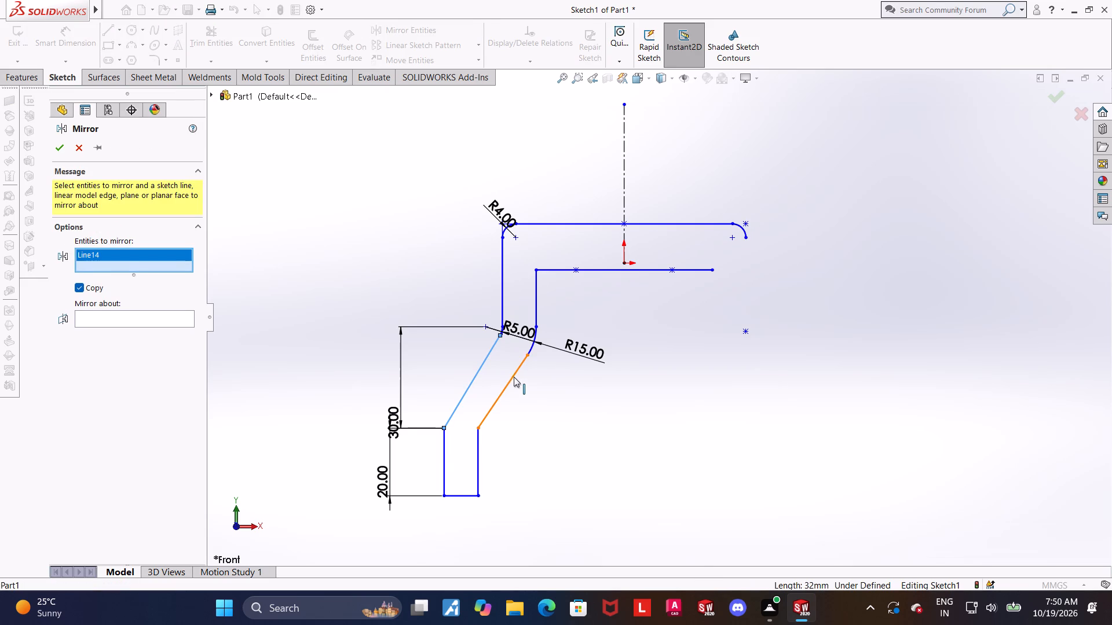
{"action": "left_click", "coordinate": [513, 376]}
{"action": "left_click", "coordinate": [445, 441]}
{"action": "left_click", "coordinate": [477, 450]}
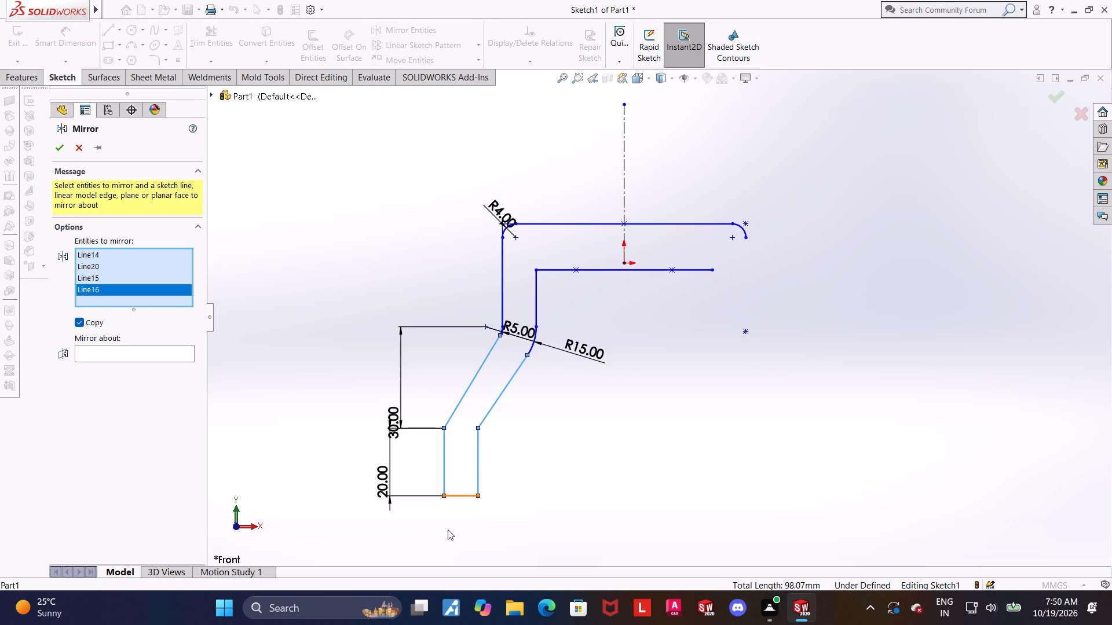
{"action": "left_click", "coordinate": [456, 494]}
{"action": "scroll", "coordinate": [565, 292], "scroll_direction": "down", "scroll_amount": 9}
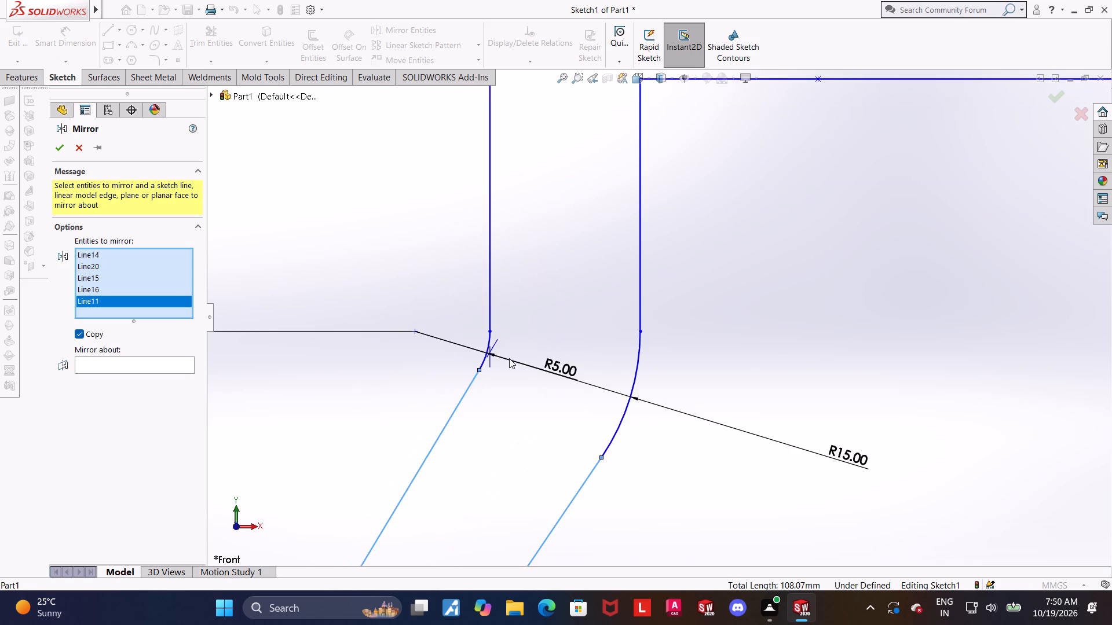
{"action": "left_click", "coordinate": [500, 353]}
{"action": "left_click", "coordinate": [678, 400]}
{"action": "scroll", "coordinate": [678, 392], "scroll_direction": "up", "scroll_amount": 3}
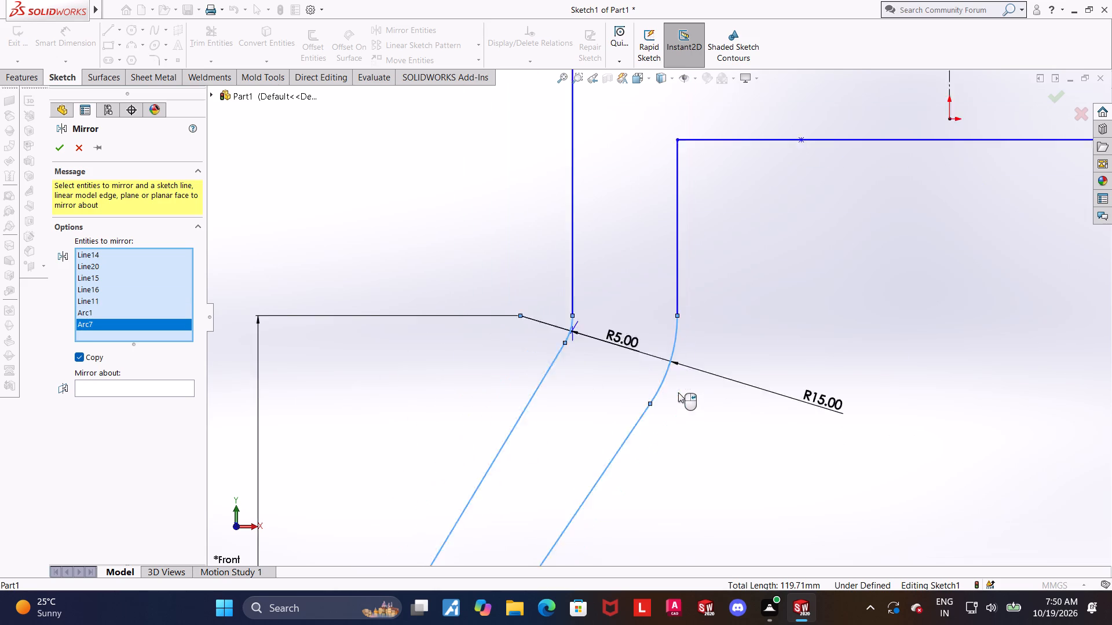
{"action": "scroll", "coordinate": [678, 392], "scroll_direction": "up", "scroll_amount": 2}
{"action": "scroll", "coordinate": [683, 240], "scroll_direction": "up", "scroll_amount": 2}
{"action": "left_click", "coordinate": [670, 256]}
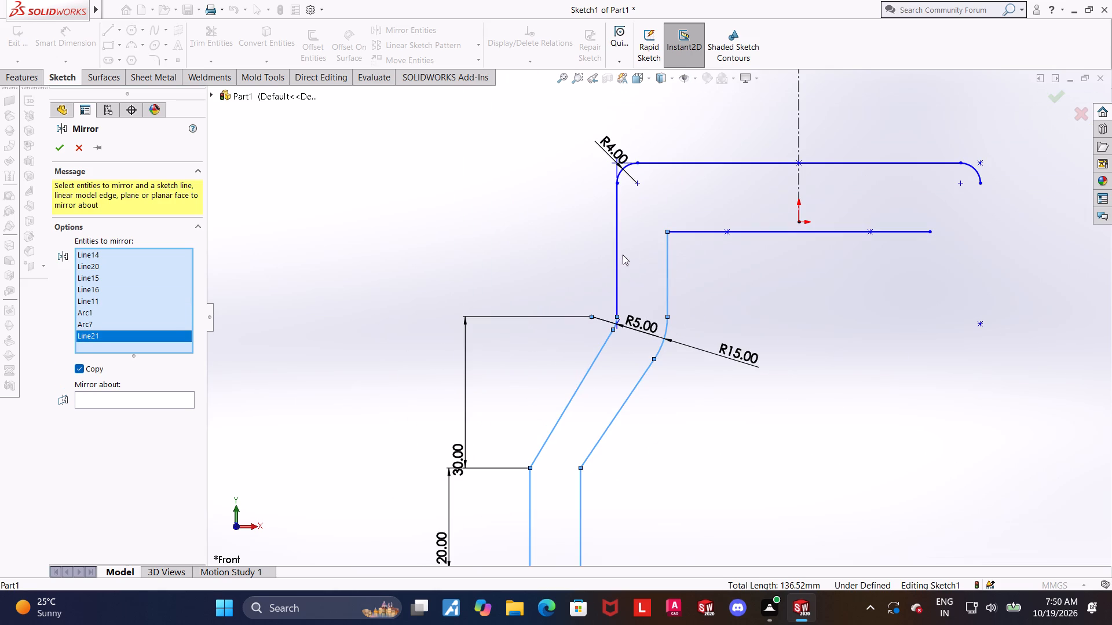
{"action": "left_click", "coordinate": [619, 256]}
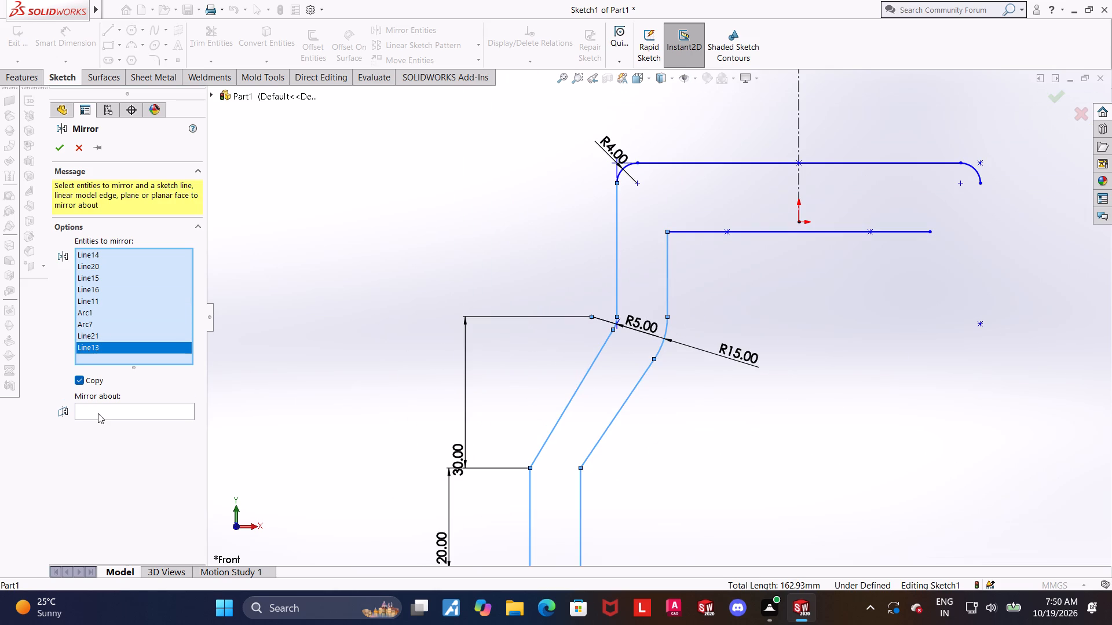
{"action": "double_click", "coordinate": [98, 413]}
{"action": "left_click", "coordinate": [798, 171]}
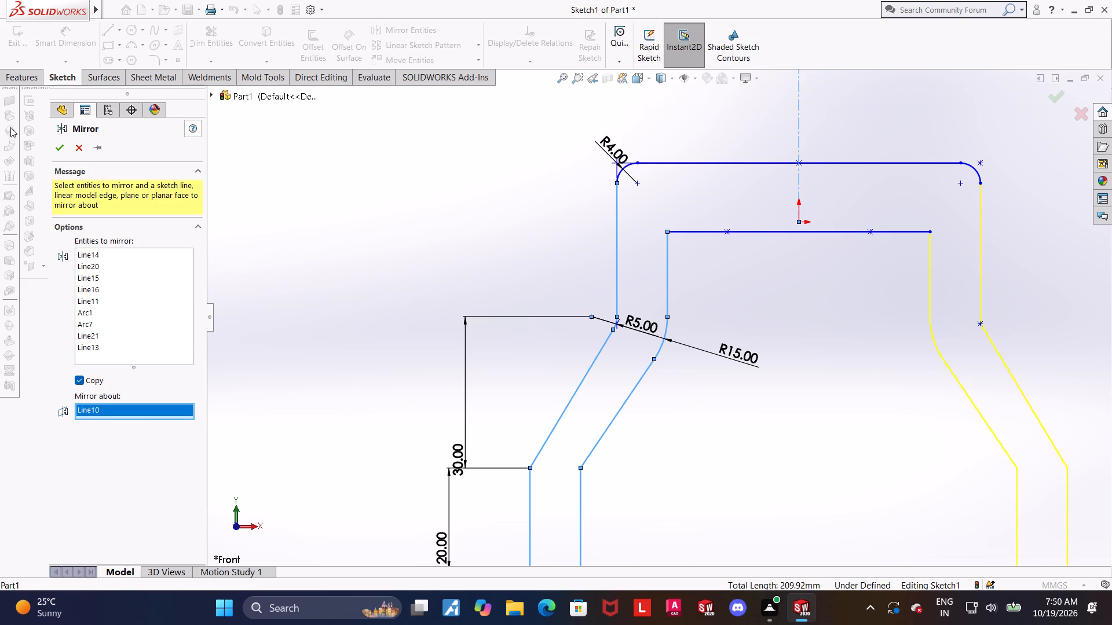
{"action": "left_click", "coordinate": [64, 148]}
{"action": "scroll", "coordinate": [946, 308], "scroll_direction": "up", "scroll_amount": 5}
{"action": "left_click", "coordinate": [1005, 336]}
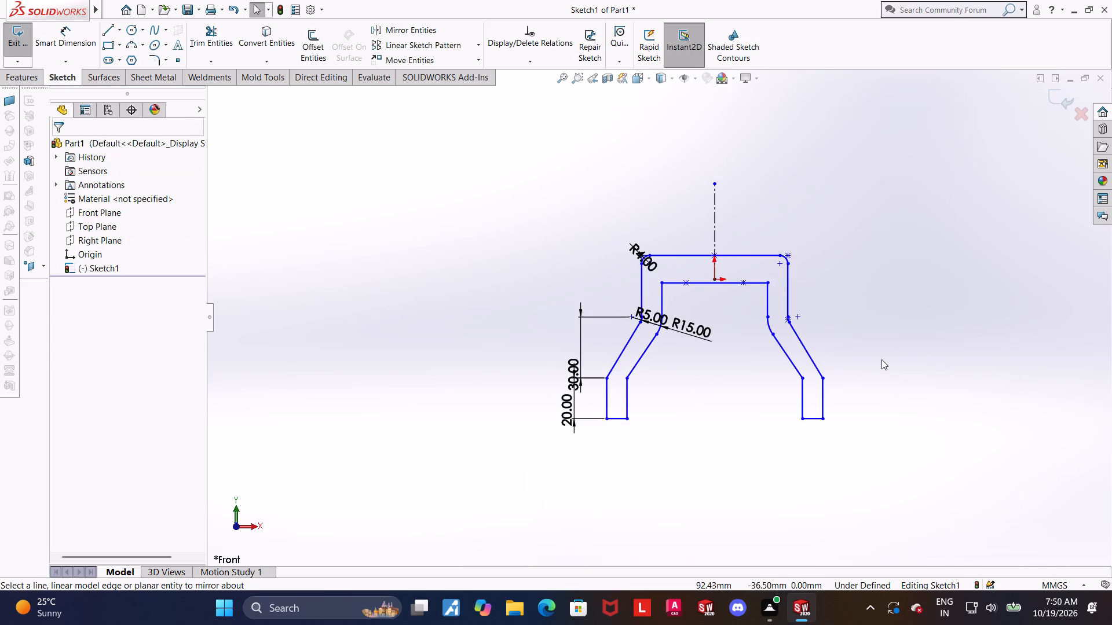
{"action": "scroll", "coordinate": [876, 363], "scroll_direction": "down", "scroll_amount": 1}
{"action": "key", "text": "Escape"}
Dimension the left leg's bottom line as 10 mm wide.
{"action": "left_click", "coordinate": [57, 27]}
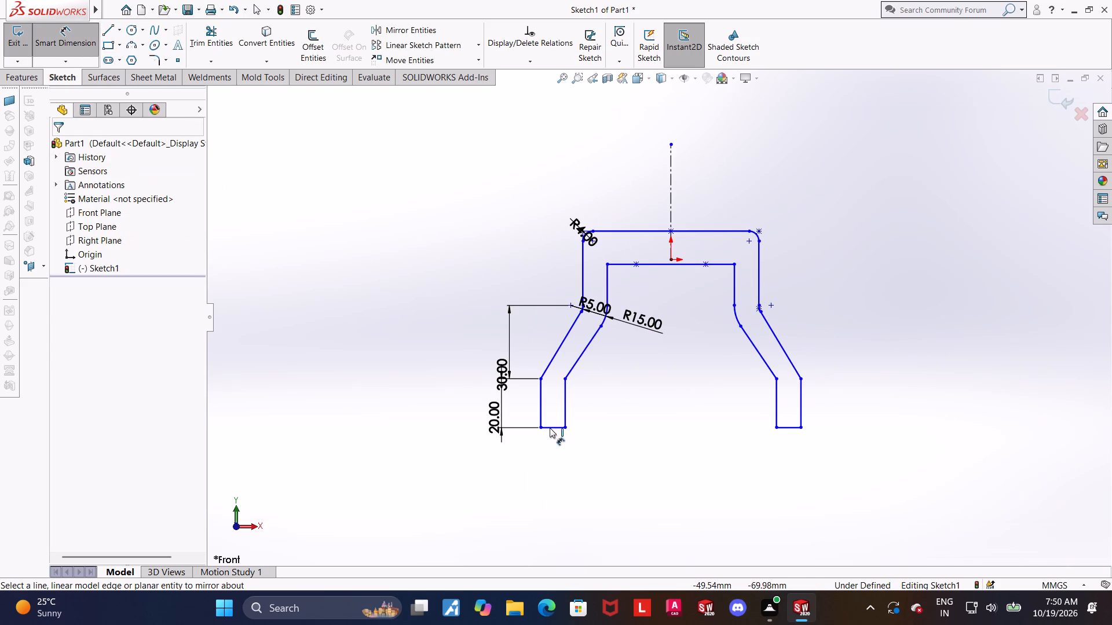
{"action": "left_click", "coordinate": [551, 425]}
{"action": "left_click", "coordinate": [548, 444]}
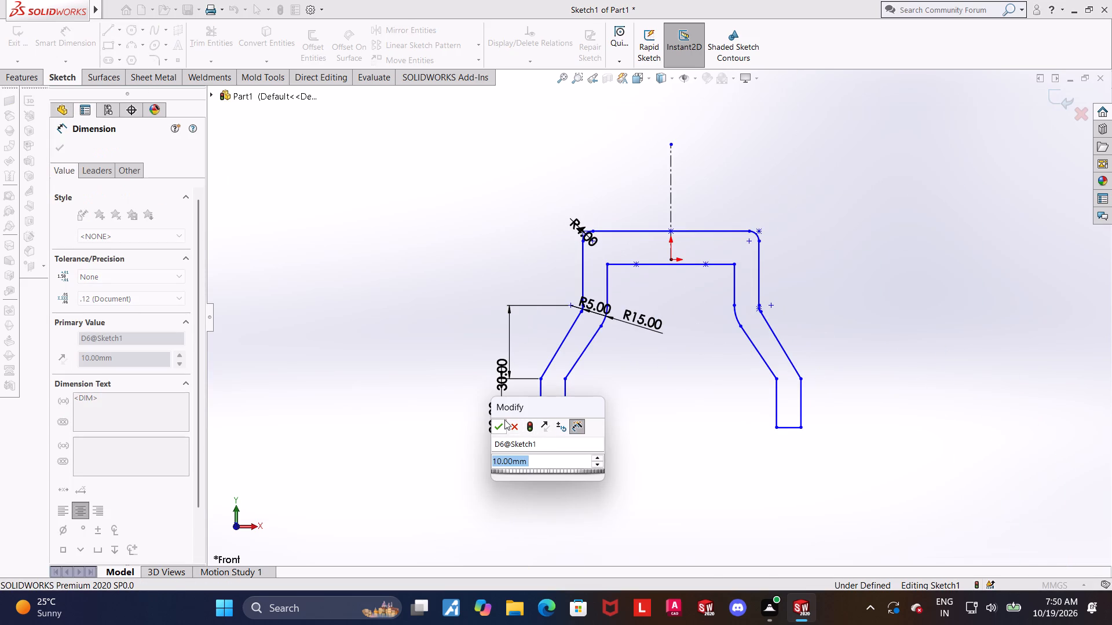
{"action": "left_click", "coordinate": [504, 419]}
{"action": "key", "text": "Escape"}
Fillet the outer and inner corners where the left leg meets the angled lines with a 5 mm radius.
{"action": "scroll", "coordinate": [800, 404], "scroll_direction": "down", "scroll_amount": 1}
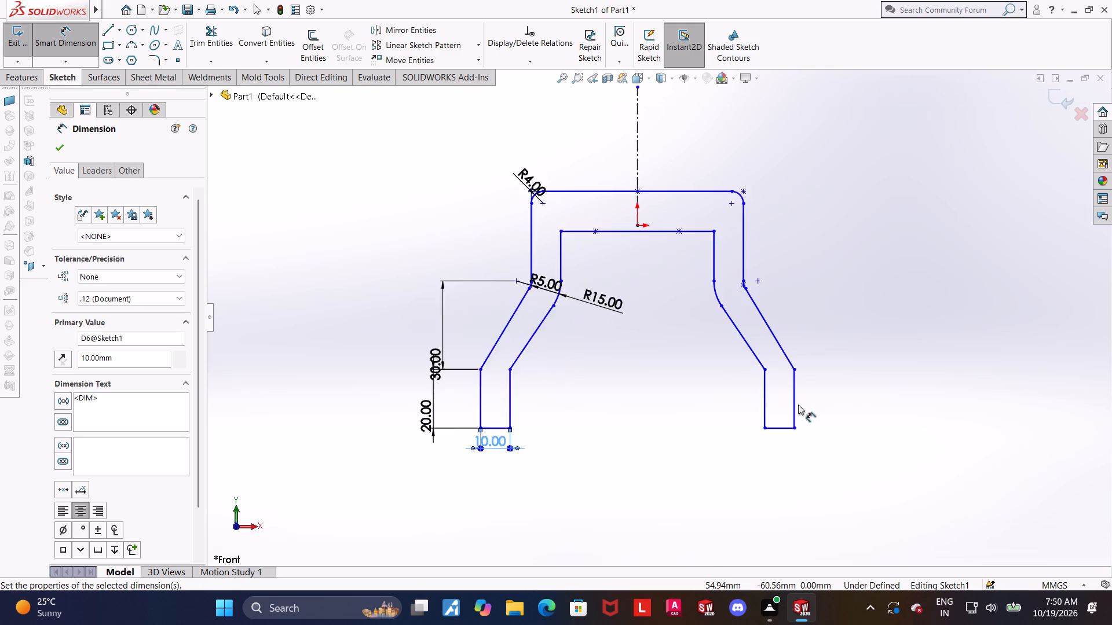
{"action": "scroll", "coordinate": [798, 405], "scroll_direction": "down", "scroll_amount": 1}
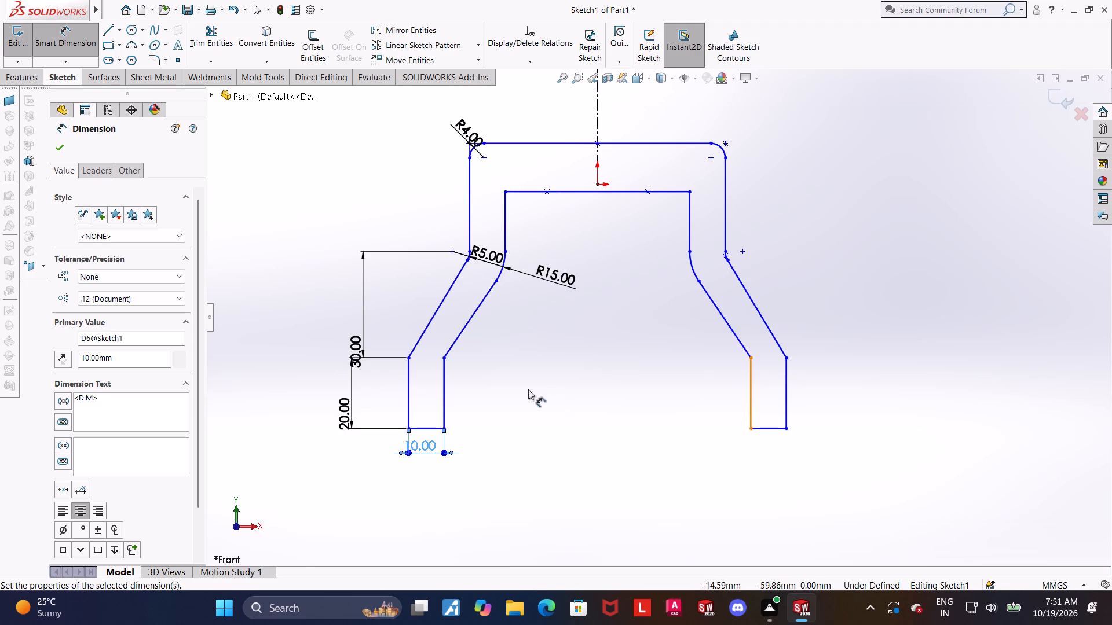
{"action": "scroll", "coordinate": [504, 378], "scroll_direction": "down", "scroll_amount": 1}
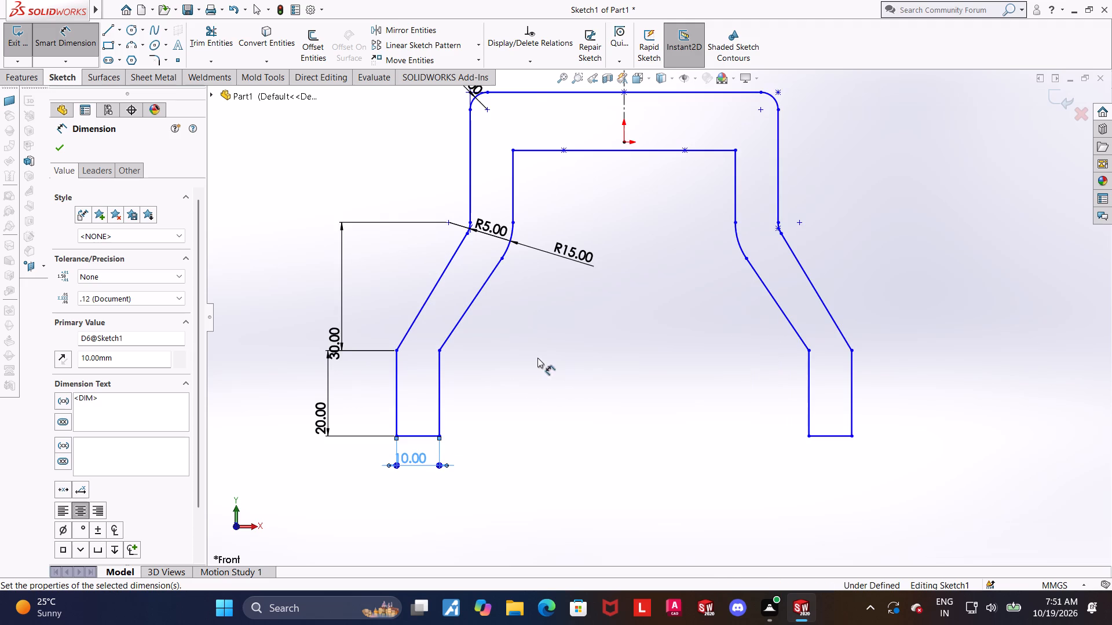
{"action": "scroll", "coordinate": [520, 344], "scroll_direction": "down", "scroll_amount": 2}
{"action": "left_click", "coordinate": [153, 55]}
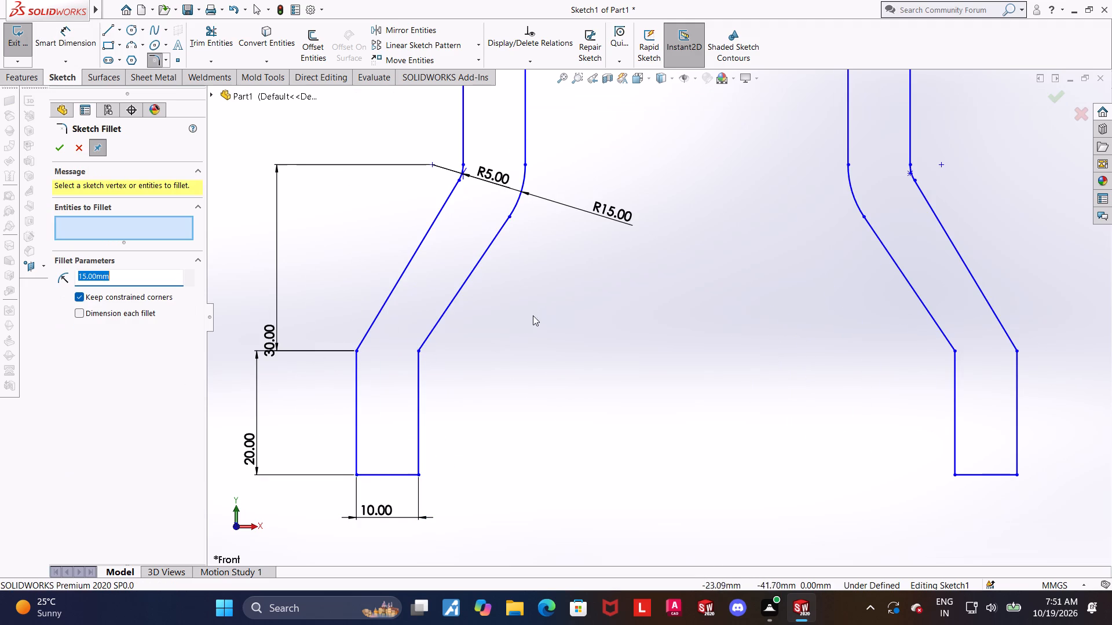
{"action": "left_click", "coordinate": [359, 350]}
{"action": "left_click_drag", "start_coordinate": [149, 278], "coordinate": [23, 285]}
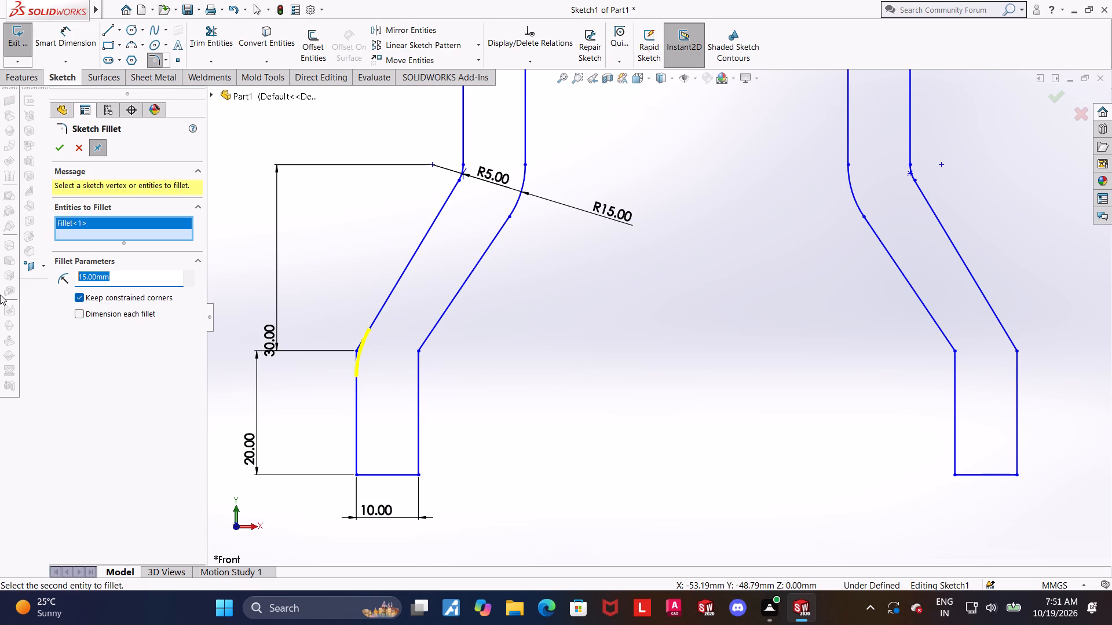
{"action": "key", "text": "5"}
{"action": "key", "text": "Return"}
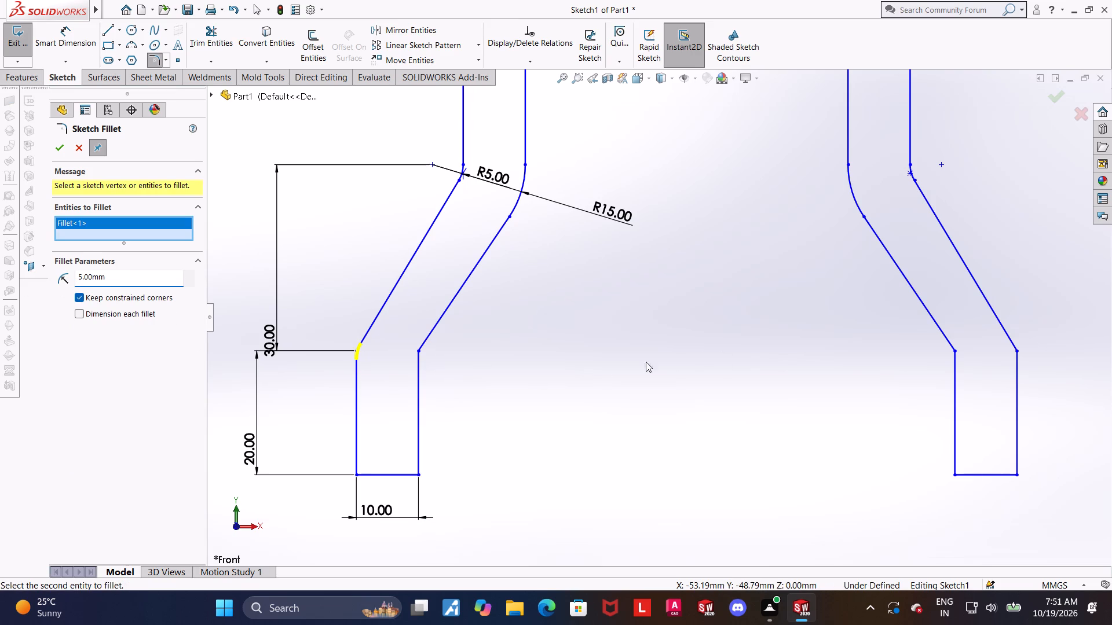
{"action": "left_click", "coordinate": [420, 351]}
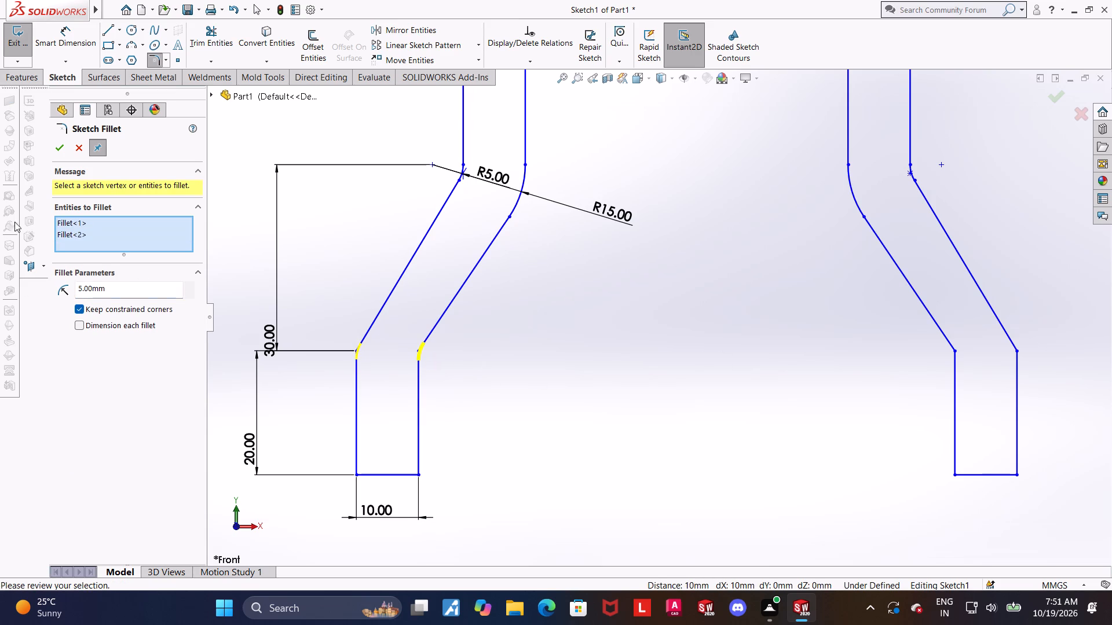
{"action": "left_click", "coordinate": [57, 149]}
{"action": "left_click", "coordinate": [820, 355]}
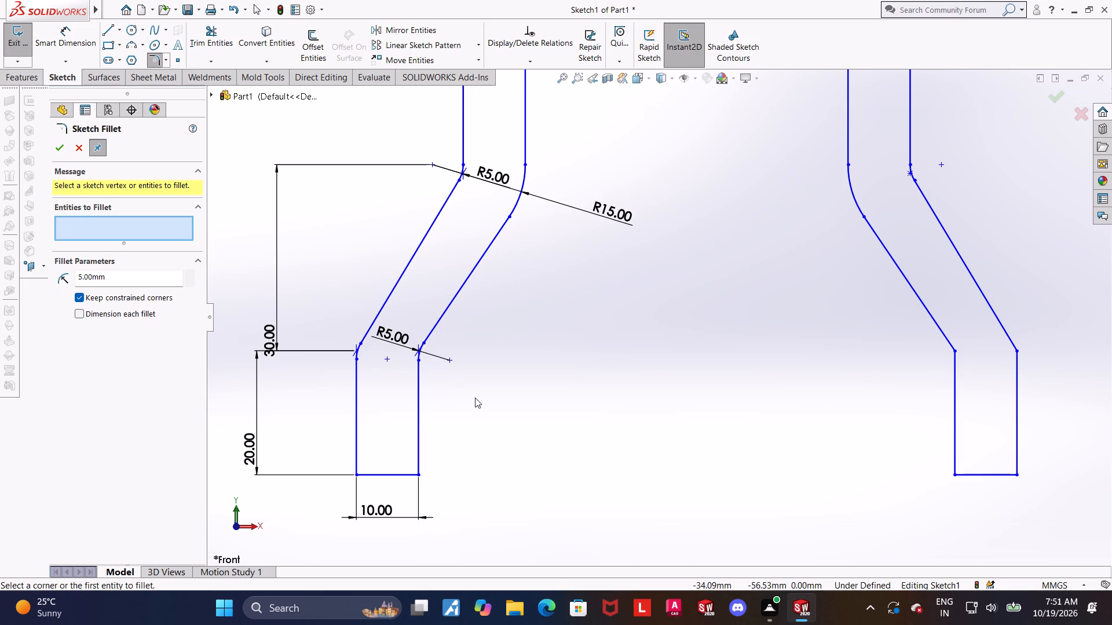
Fillet the inner corner between the right leg and its angled line with a 5 mm radius.
{"action": "scroll", "coordinate": [514, 396], "scroll_direction": "up", "scroll_amount": 2}
{"action": "scroll", "coordinate": [938, 318], "scroll_direction": "down", "scroll_amount": 1}
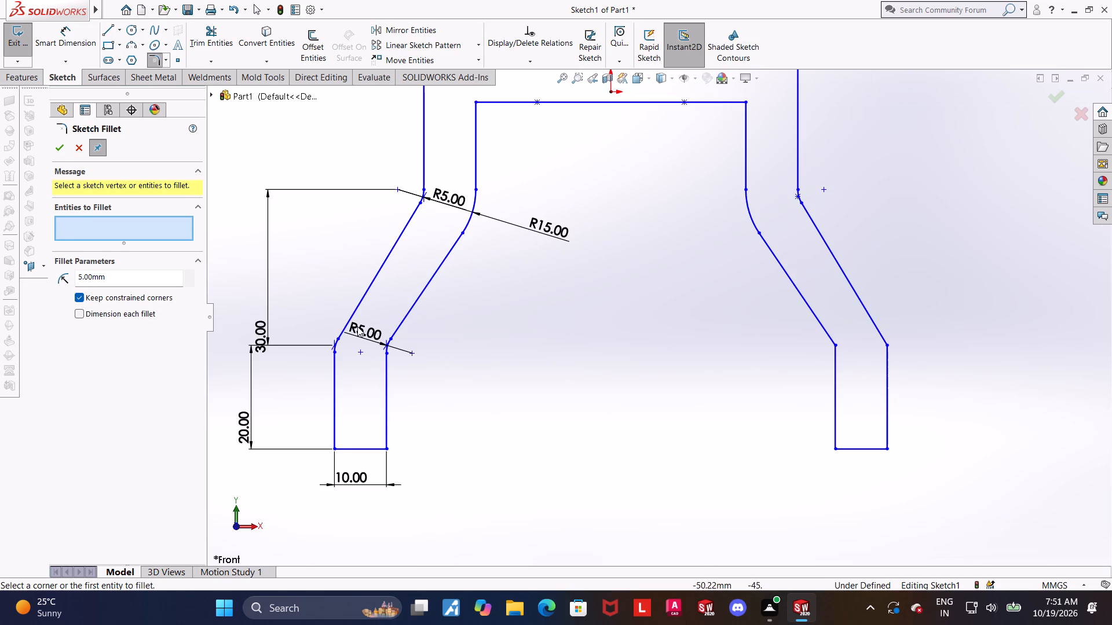
{"action": "left_click", "coordinate": [834, 345]}
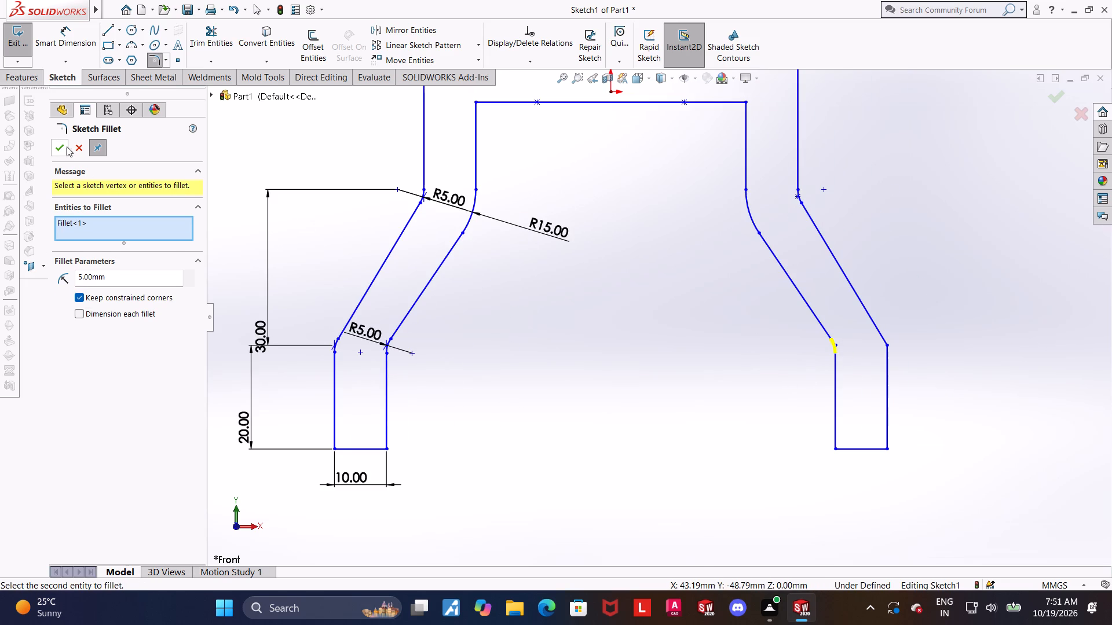
{"action": "left_click", "coordinate": [67, 146]}
Fillet the outer corner between the right leg and its angled line with a 15 mm radius.
{"action": "left_click_drag", "start_coordinate": [116, 275], "coordinate": [0, 283]}
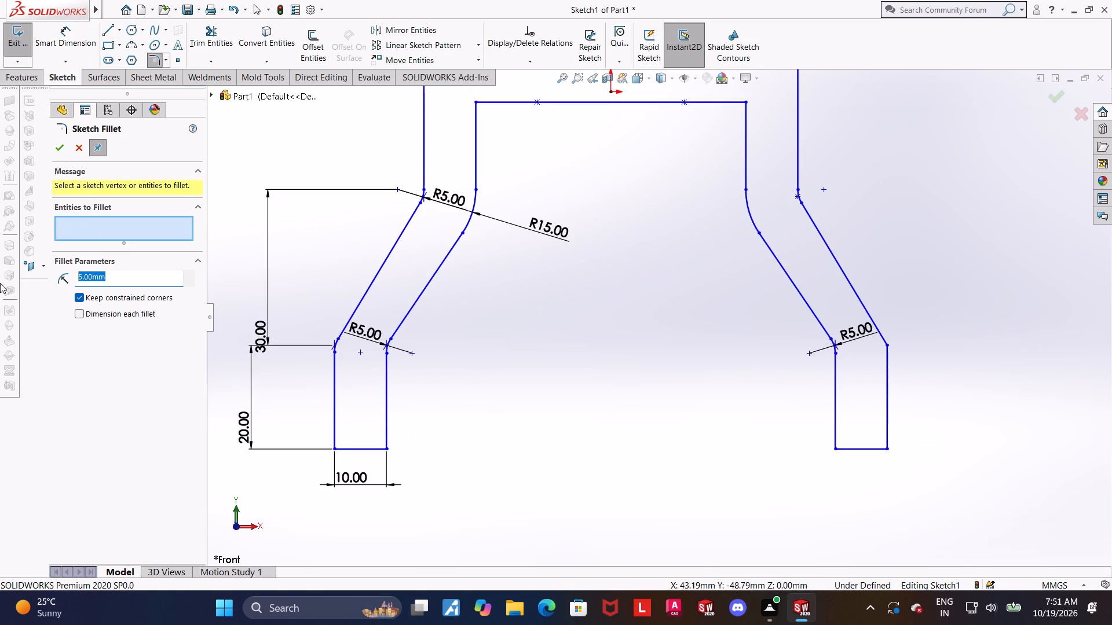
{"action": "left_click_drag", "start_coordinate": [0, 283], "coordinate": [0, 279]}
{"action": "type", "text": "15"}
{"action": "key", "text": "Return"}
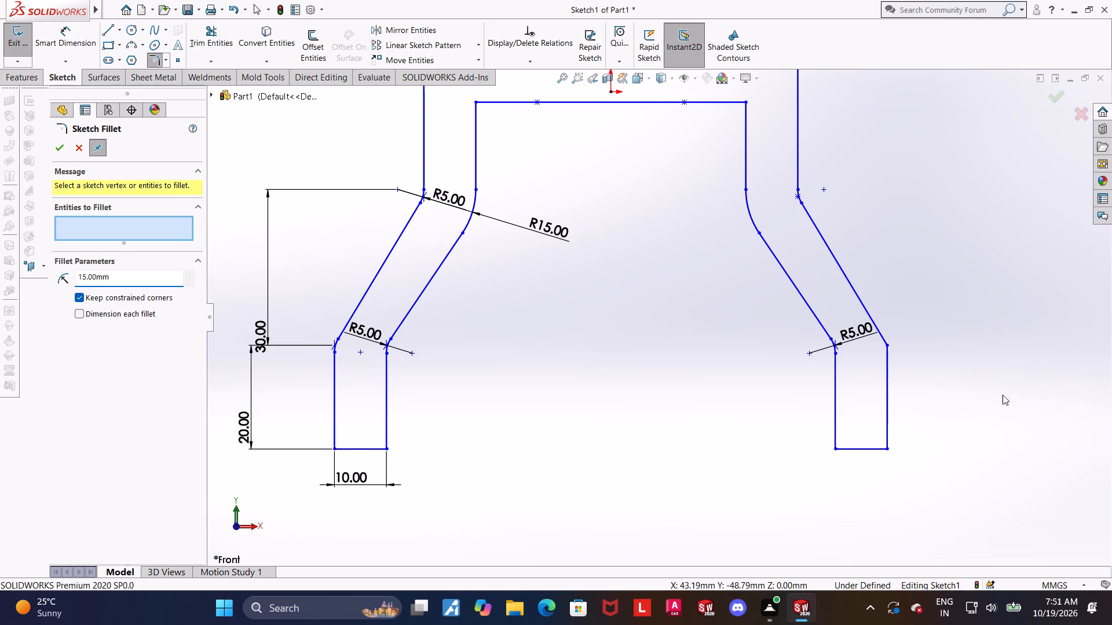
{"action": "left_click", "coordinate": [890, 343]}
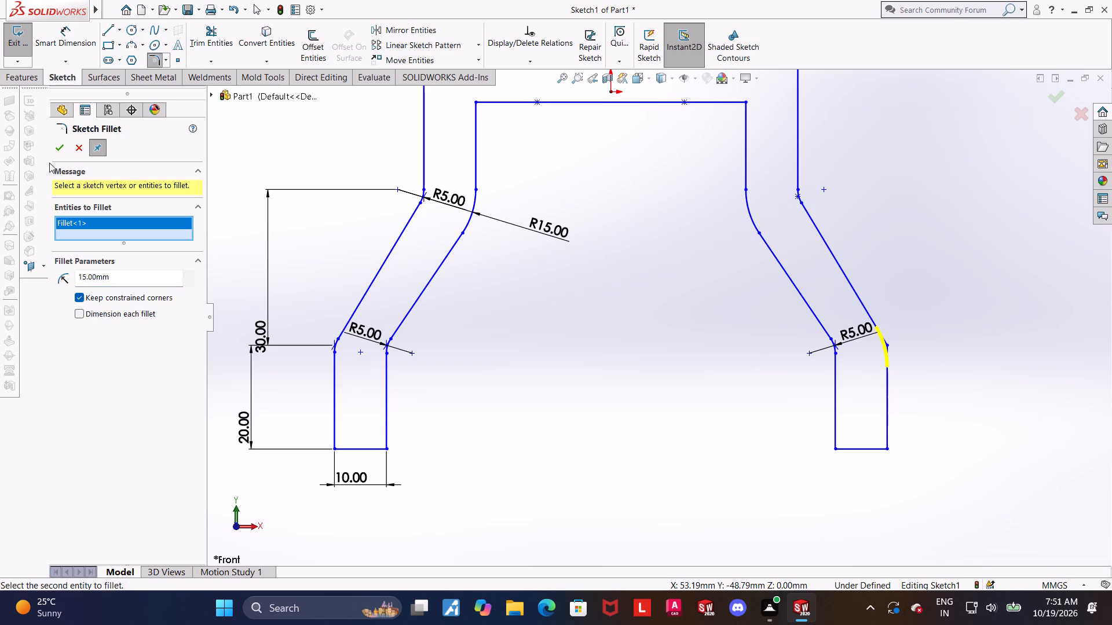
{"action": "left_click", "coordinate": [56, 152]}
{"action": "left_click", "coordinate": [607, 348]}
{"action": "key", "text": "Escape"}
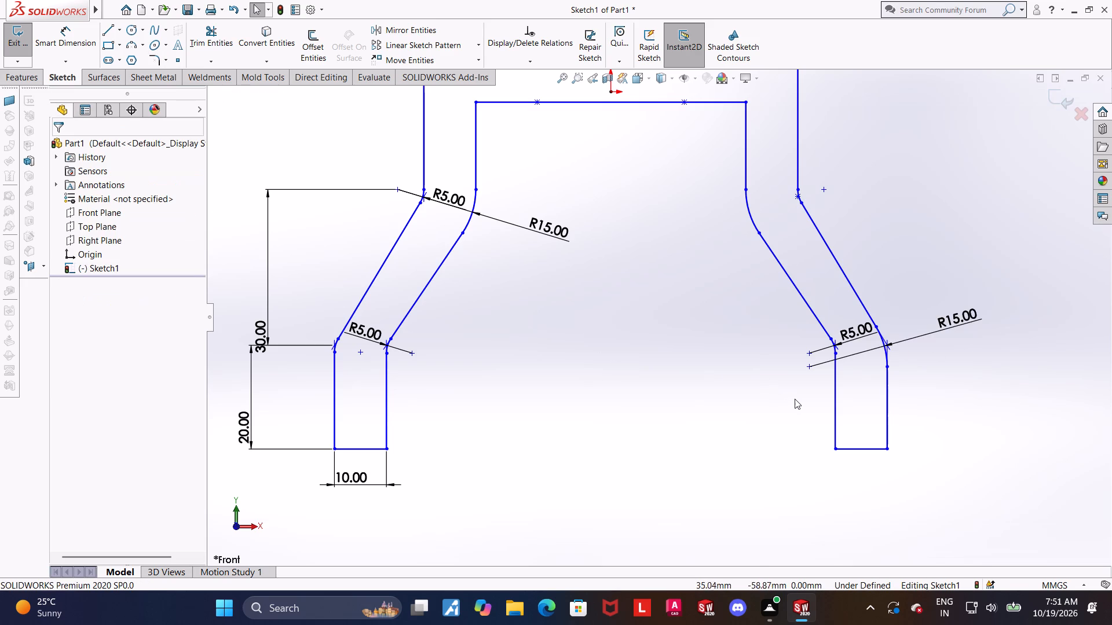
Make the 5 mm and 15 mm fillet arcs at the top of the right leg concentric.
{"action": "scroll", "coordinate": [795, 399], "scroll_direction": "down", "scroll_amount": 2}
{"action": "scroll", "coordinate": [796, 399], "scroll_direction": "up", "scroll_amount": 1}
{"action": "scroll", "coordinate": [807, 390], "scroll_direction": "down", "scroll_amount": 2}
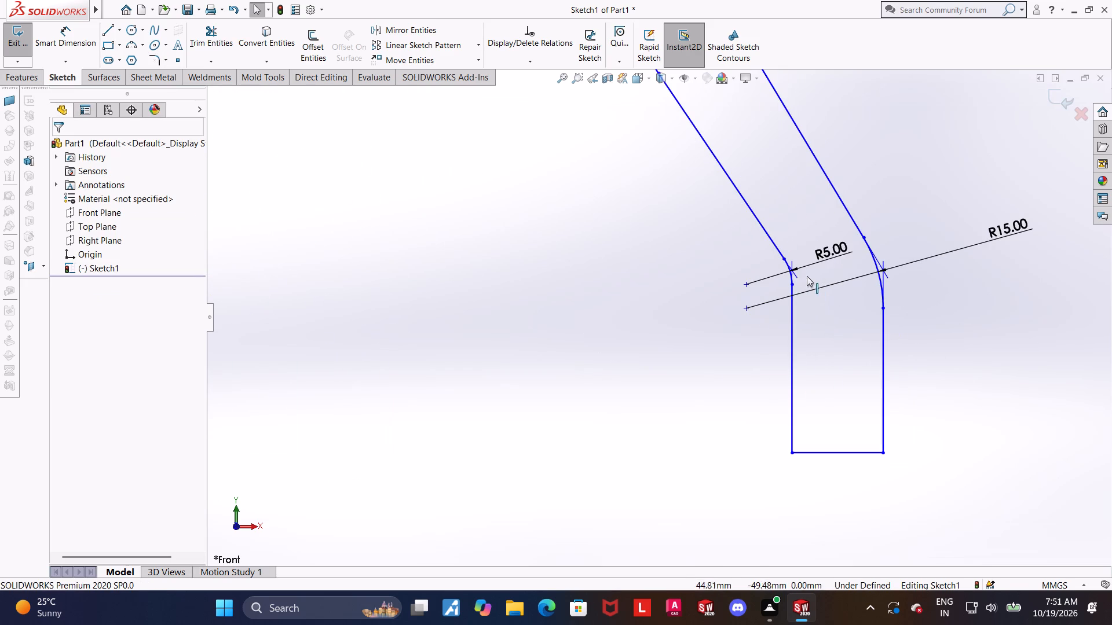
{"action": "left_click", "coordinate": [791, 278], "text": "ctrl"}
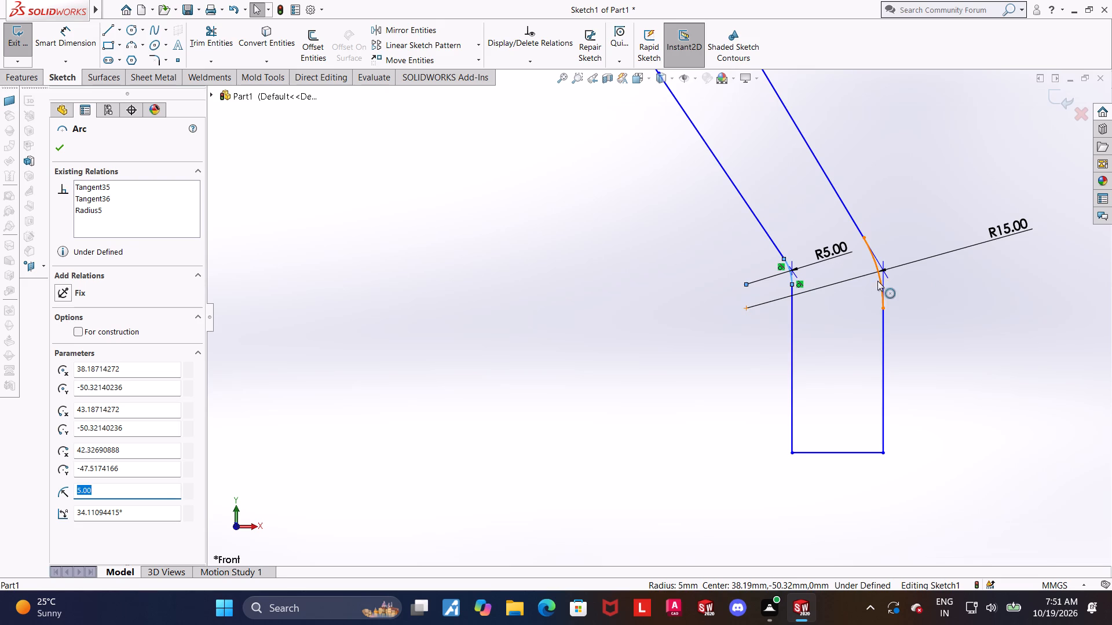
{"action": "left_click", "coordinate": [879, 279], "text": "ctrl"}
{"action": "left_click", "coordinate": [60, 387]}
{"action": "left_click", "coordinate": [426, 402]}
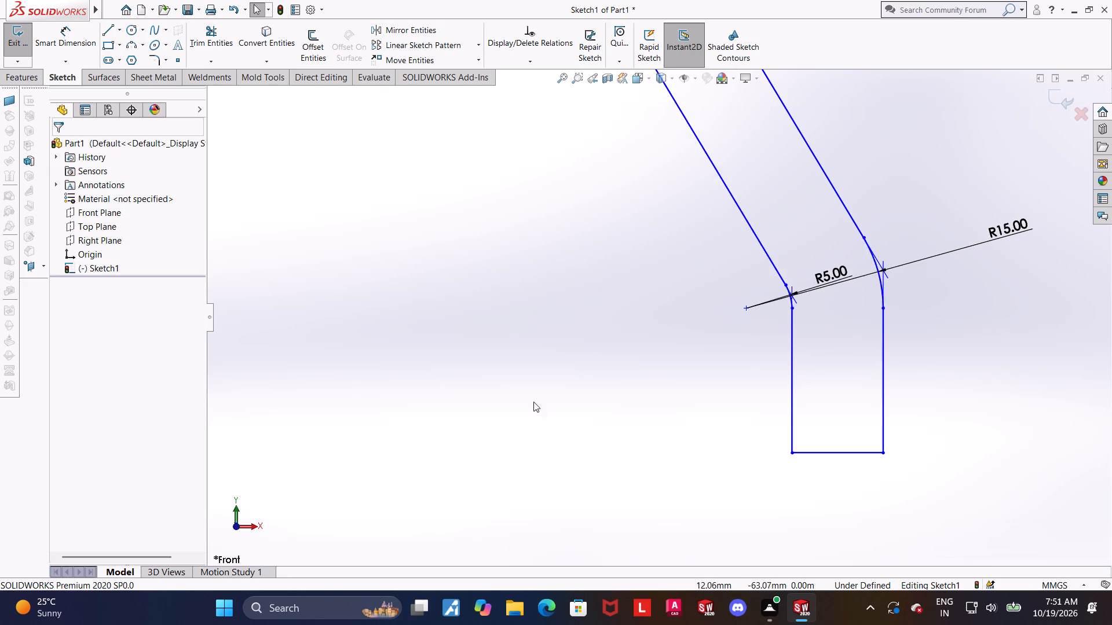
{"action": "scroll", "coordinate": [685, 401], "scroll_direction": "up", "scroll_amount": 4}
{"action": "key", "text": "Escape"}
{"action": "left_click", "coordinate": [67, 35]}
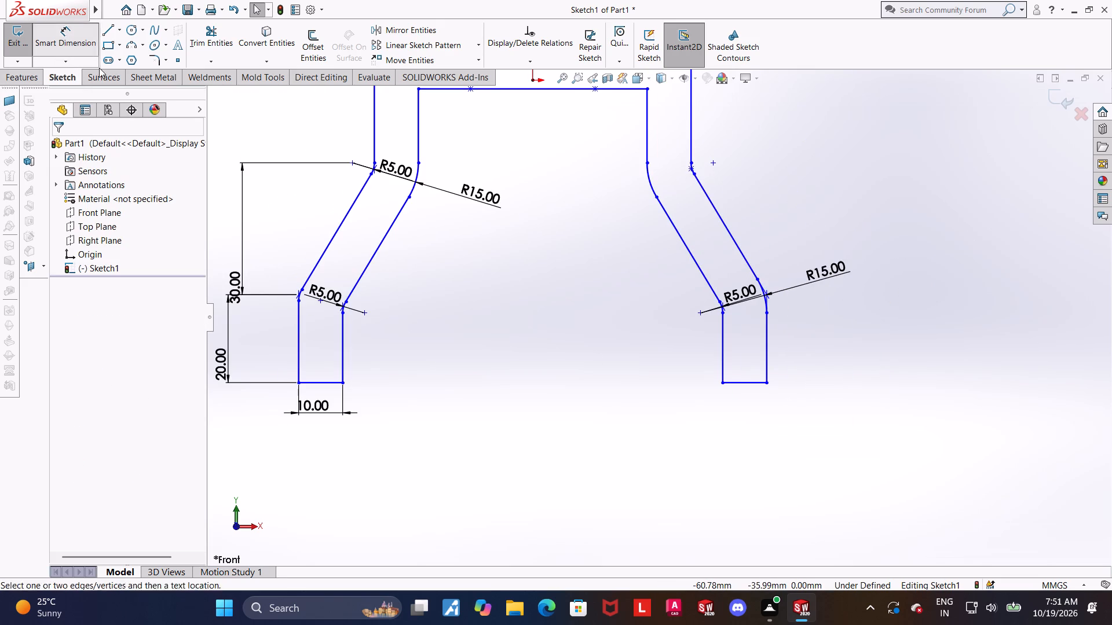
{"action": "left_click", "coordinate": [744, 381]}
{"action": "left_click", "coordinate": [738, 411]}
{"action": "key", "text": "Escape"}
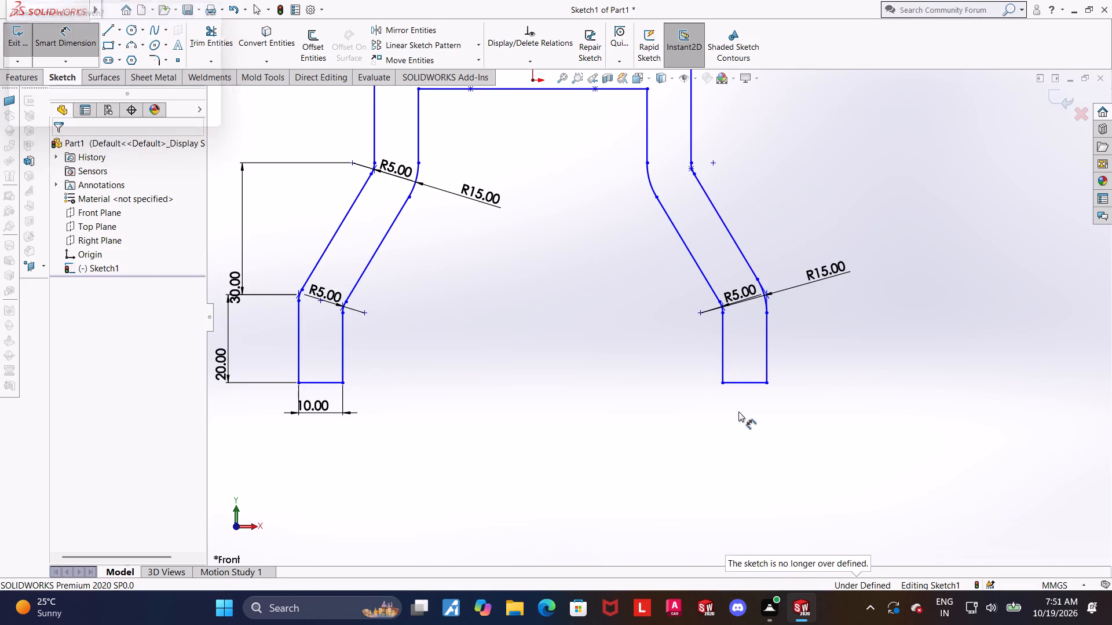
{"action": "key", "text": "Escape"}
Dimension the distance from the vertical centerline to the inner bottom corner of the right leg as 32.5 mm.
{"action": "scroll", "coordinate": [738, 412], "scroll_direction": "up", "scroll_amount": 4}
{"action": "scroll", "coordinate": [666, 227], "scroll_direction": "down", "scroll_amount": 1}
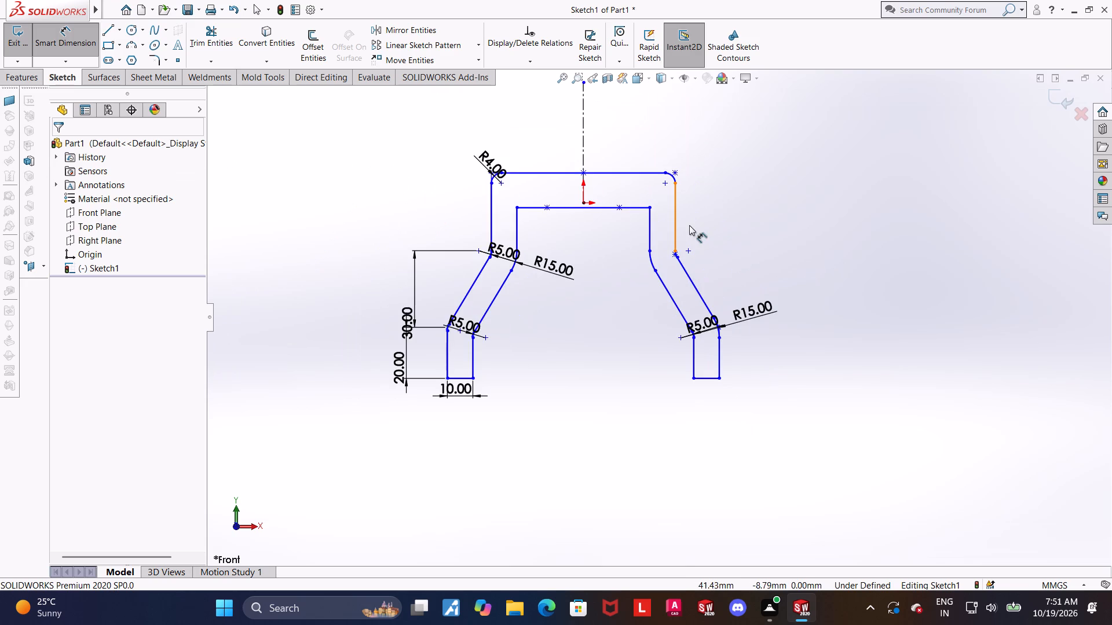
{"action": "scroll", "coordinate": [681, 231], "scroll_direction": "up", "scroll_amount": 1}
{"action": "scroll", "coordinate": [679, 232], "scroll_direction": "down", "scroll_amount": 2}
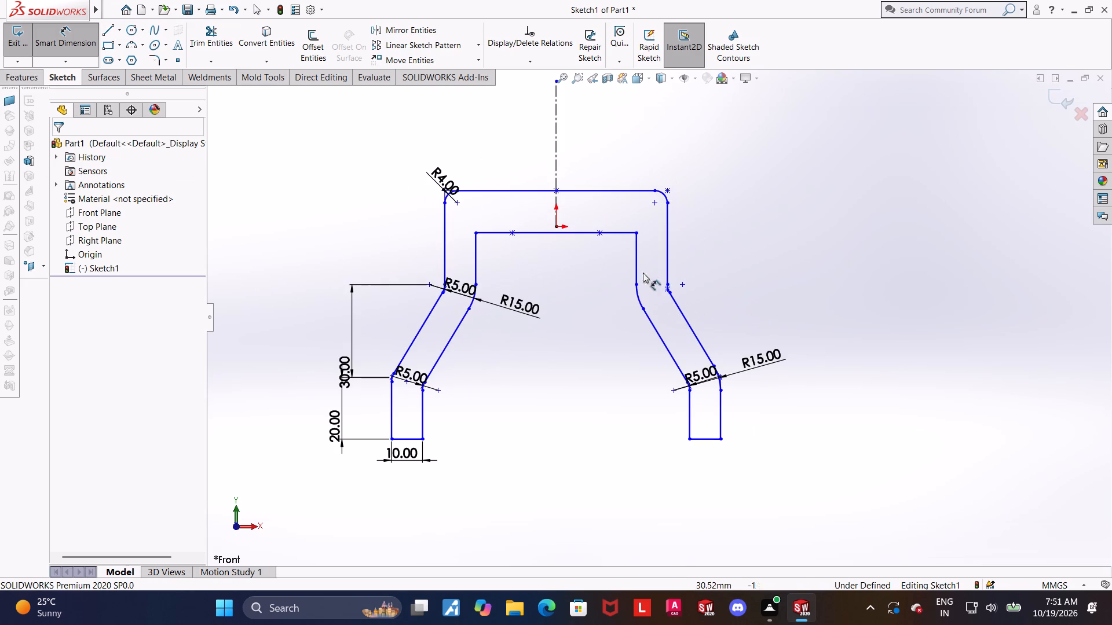
{"action": "left_click", "coordinate": [559, 166]}
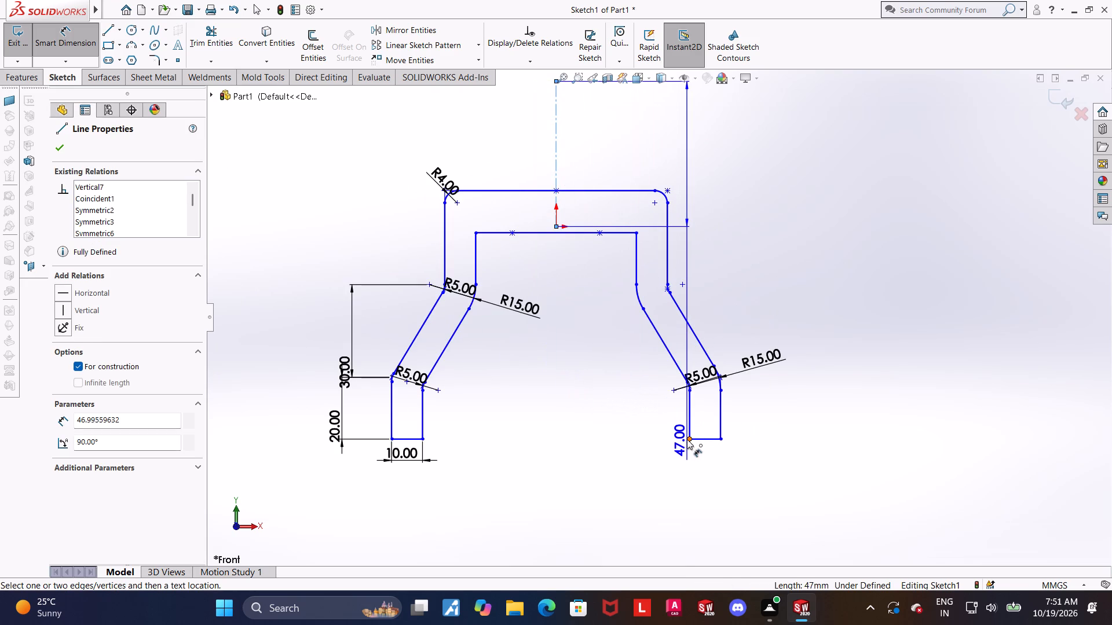
{"action": "left_click", "coordinate": [687, 439]}
{"action": "left_click", "coordinate": [627, 473]}
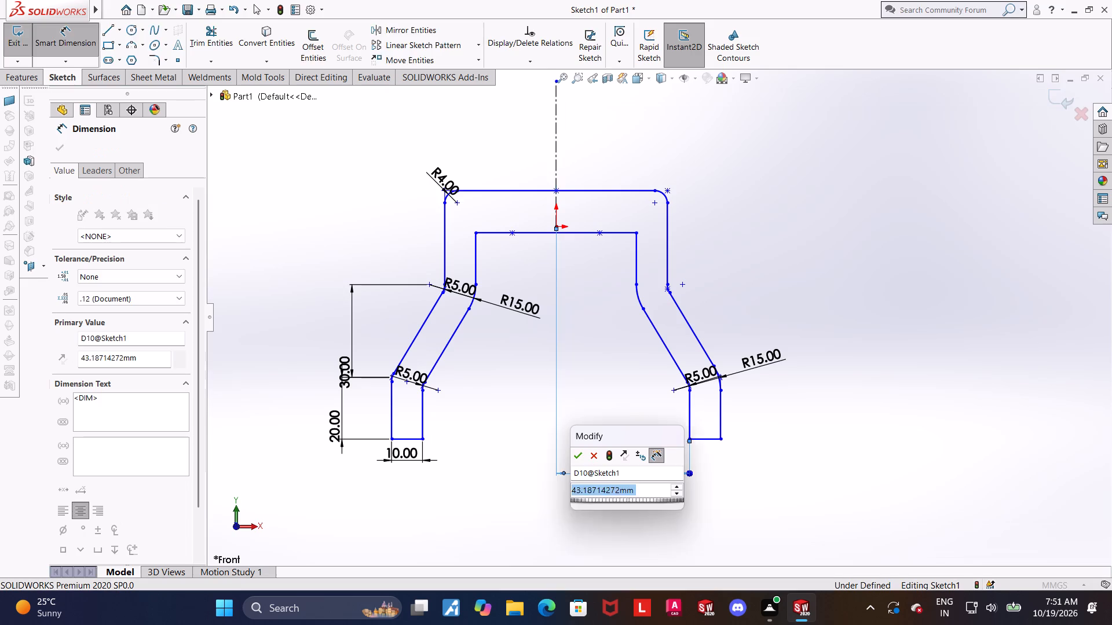
{"action": "type", "text": "32.5"}
{"action": "key", "text": "Return"}
{"action": "key", "text": "Escape"}
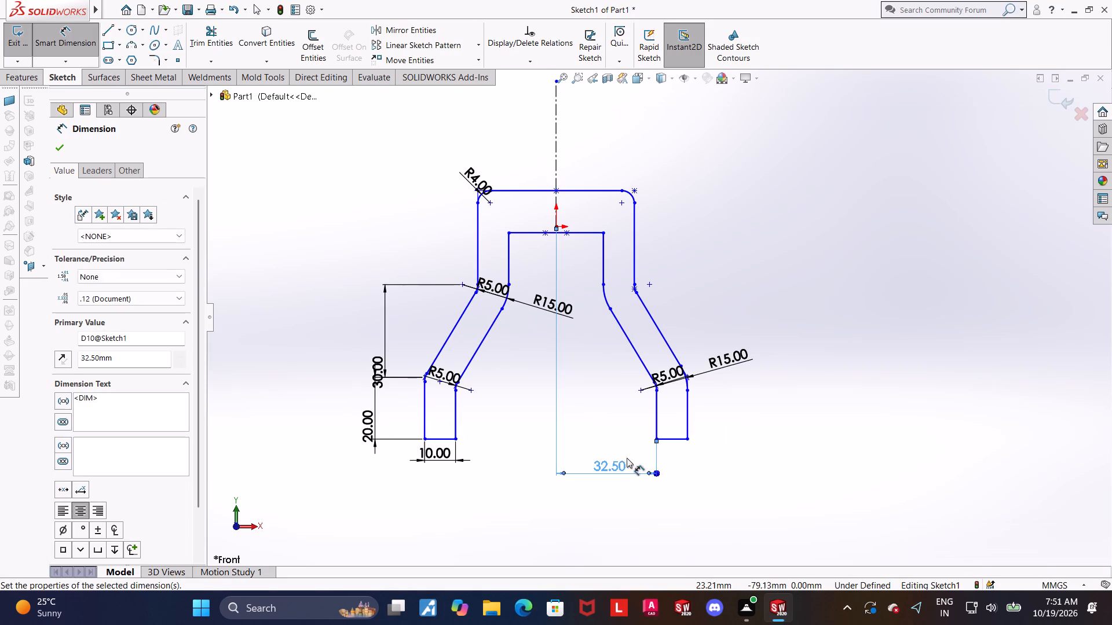
{"action": "left_click", "coordinate": [711, 205]}
Dimension the length of the inner vertical line on the upper right side of the profile.
{"action": "scroll", "coordinate": [711, 205], "scroll_direction": "down", "scroll_amount": 4}
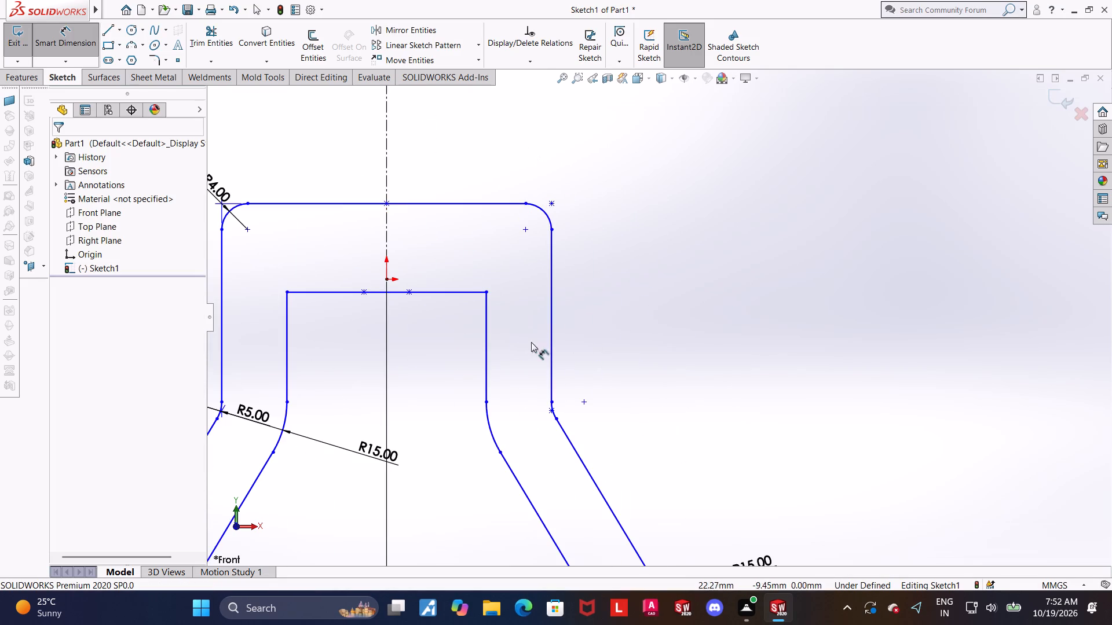
{"action": "left_click", "coordinate": [486, 328]}
{"action": "left_click", "coordinate": [385, 329]}
{"action": "key", "text": "Escape"}
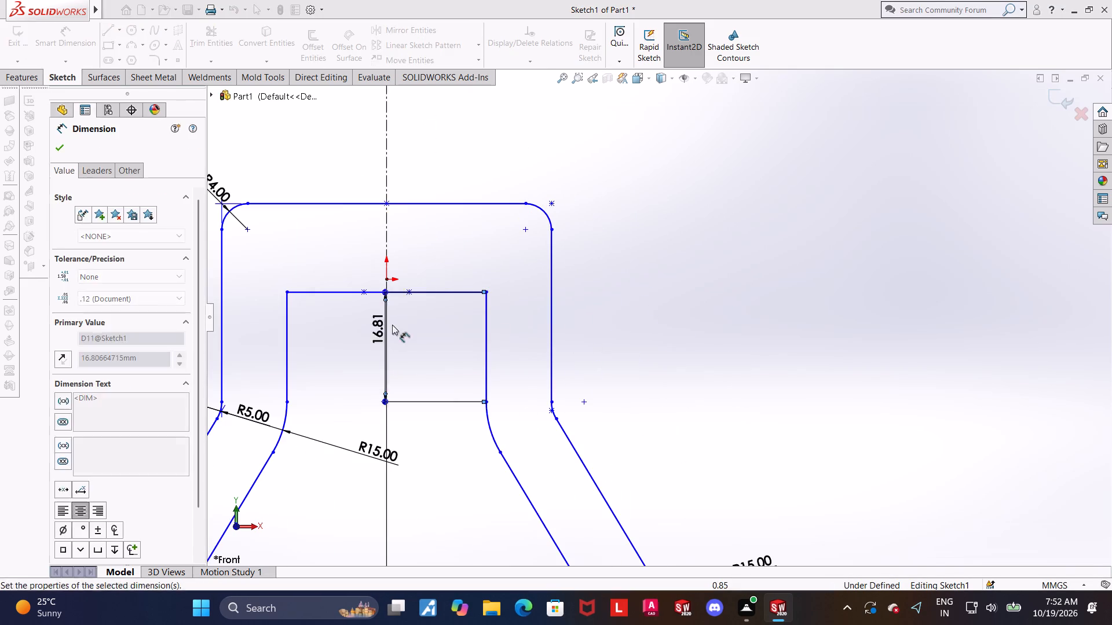
{"action": "key", "text": "Escape"}
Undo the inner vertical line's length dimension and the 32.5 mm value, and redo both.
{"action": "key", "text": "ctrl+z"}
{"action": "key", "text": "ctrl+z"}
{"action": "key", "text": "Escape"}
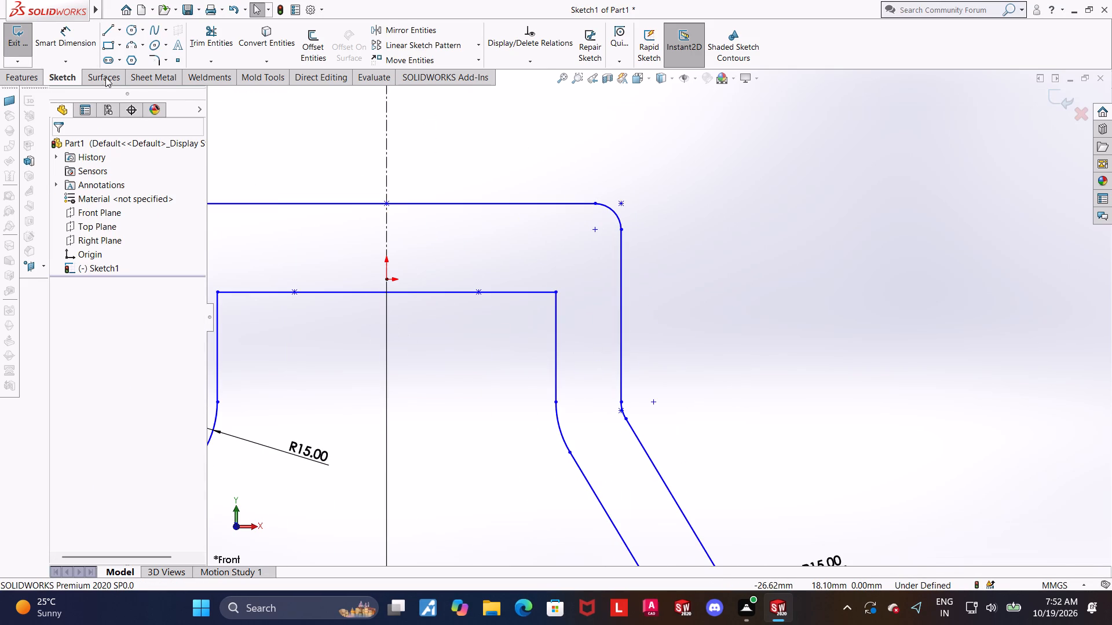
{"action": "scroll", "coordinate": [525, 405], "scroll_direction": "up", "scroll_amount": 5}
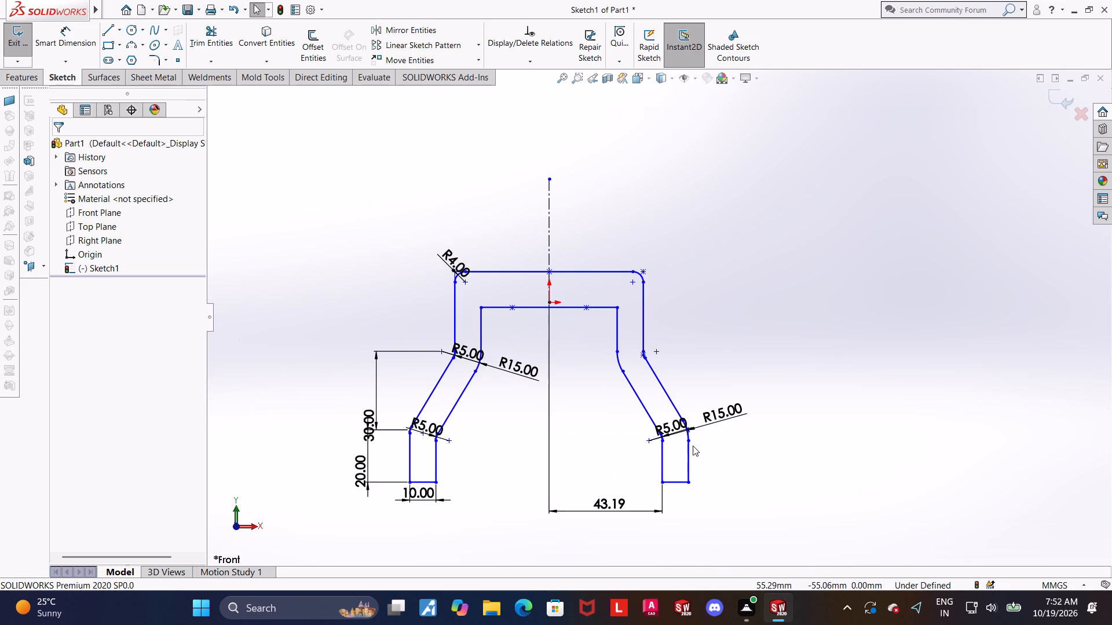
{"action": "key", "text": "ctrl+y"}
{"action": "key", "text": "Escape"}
Dimension the distance from the centerline to the upper right inner vertical line as 13 mm.
{"action": "scroll", "coordinate": [676, 308], "scroll_direction": "down", "scroll_amount": 3}
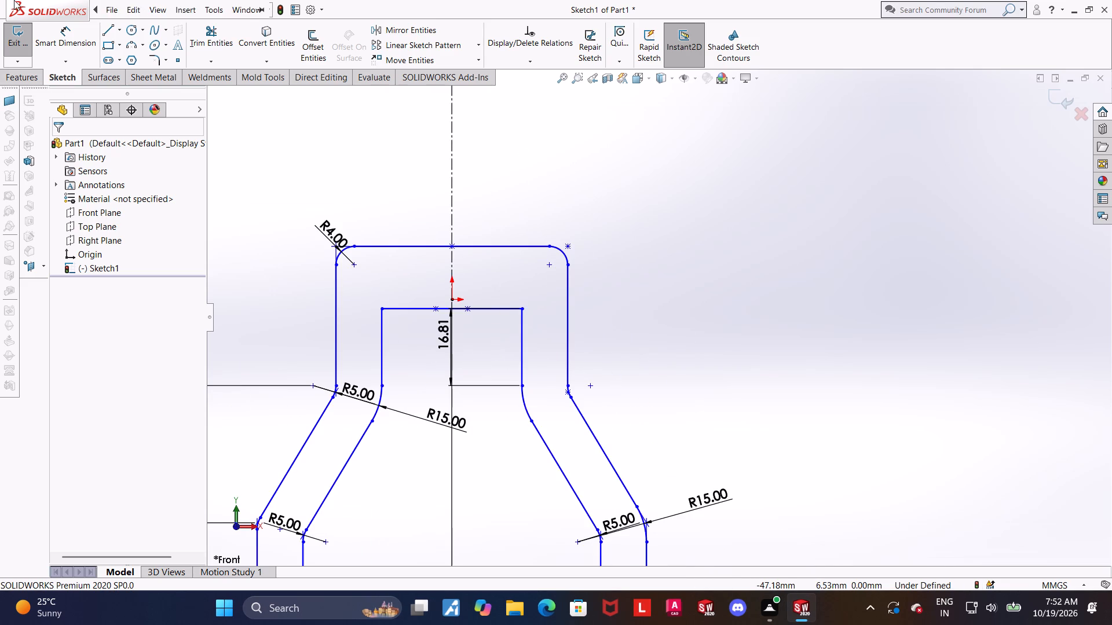
{"action": "left_click", "coordinate": [74, 28]}
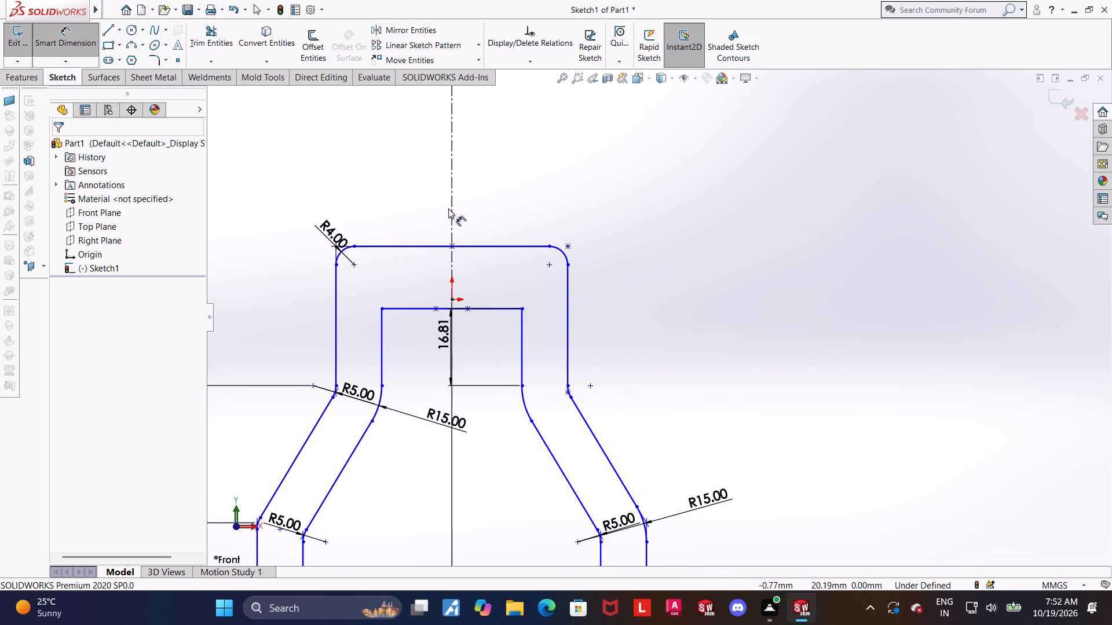
{"action": "left_click", "coordinate": [455, 213]}
{"action": "left_click", "coordinate": [524, 339]}
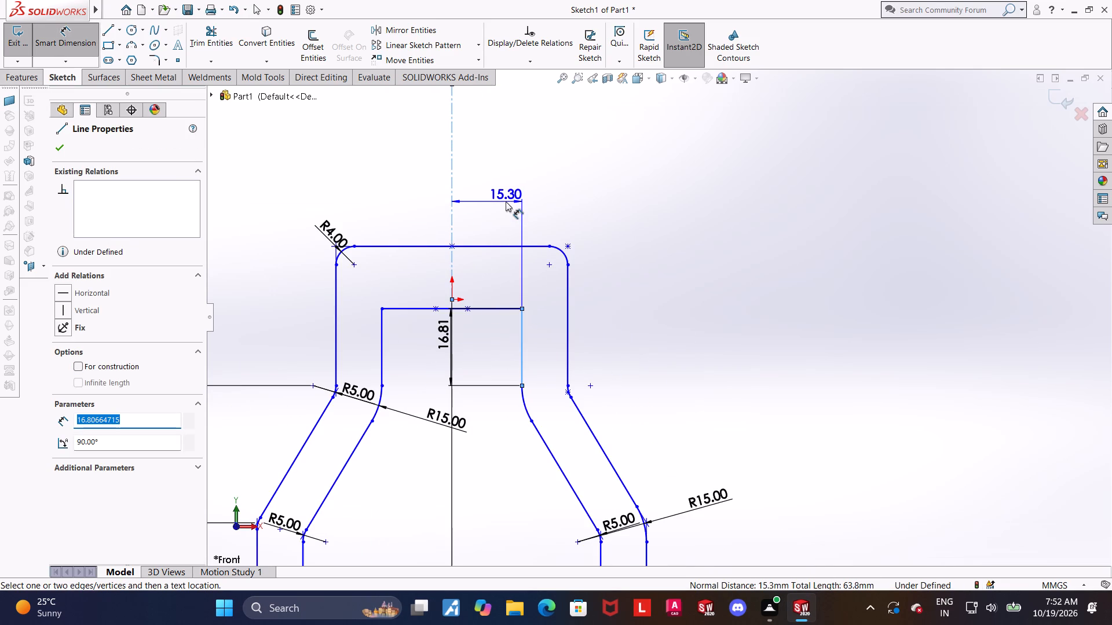
{"action": "left_click", "coordinate": [506, 201]}
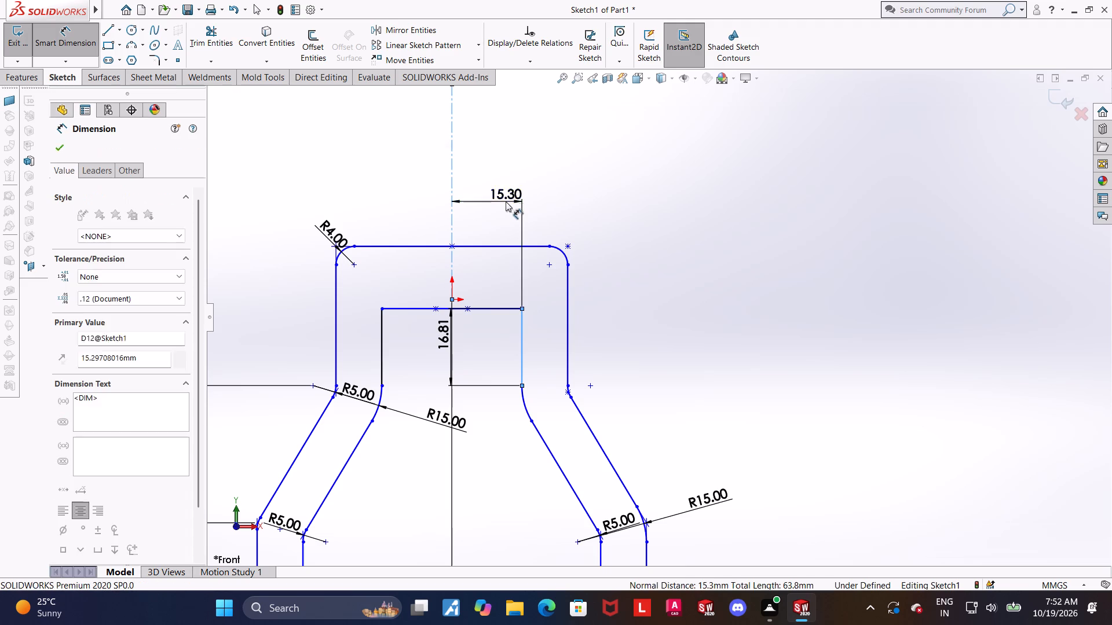
{"action": "type", "text": "13"}
{"action": "key", "text": "Return"}
{"action": "key", "text": "Escape"}
{"action": "scroll", "coordinate": [555, 281], "scroll_direction": "up", "scroll_amount": 3}
{"action": "scroll", "coordinate": [650, 473], "scroll_direction": "down", "scroll_amount": 1}
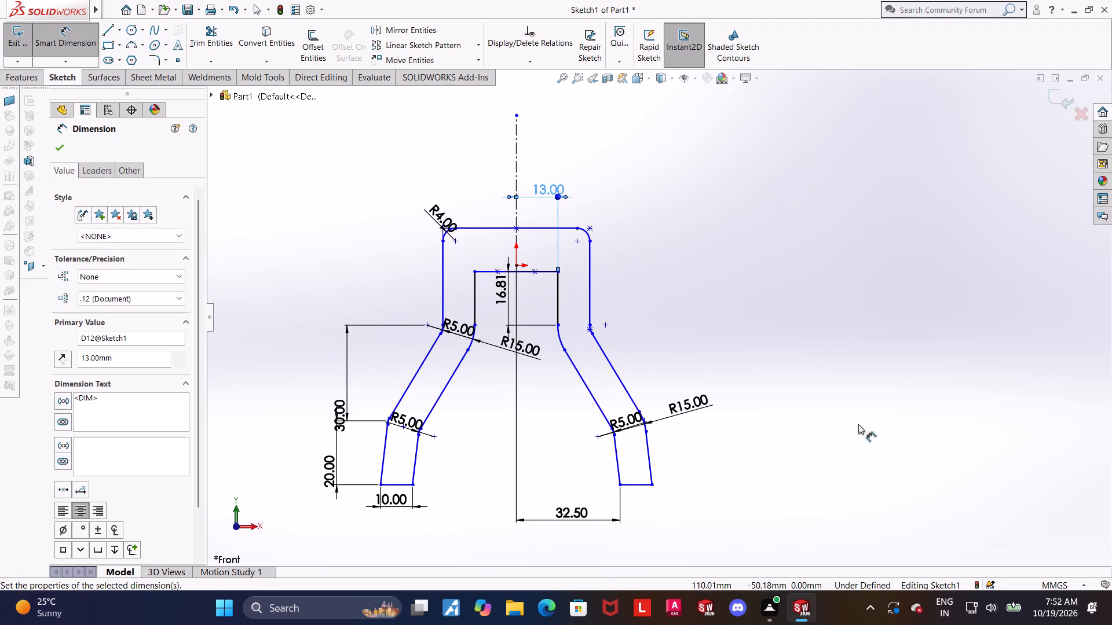
{"action": "left_click", "coordinate": [845, 423]}
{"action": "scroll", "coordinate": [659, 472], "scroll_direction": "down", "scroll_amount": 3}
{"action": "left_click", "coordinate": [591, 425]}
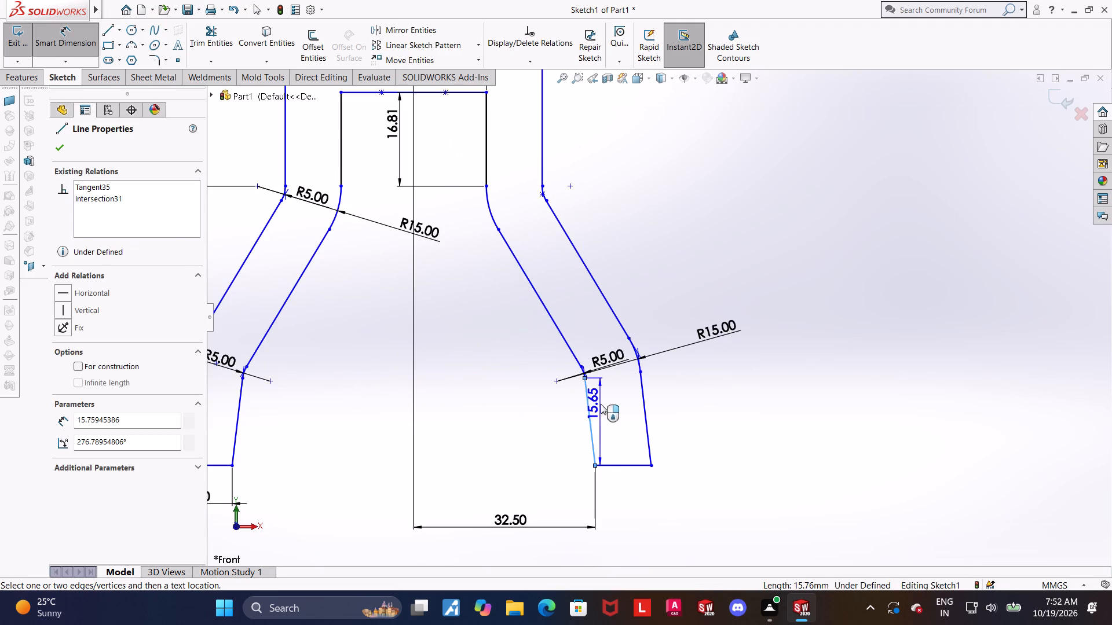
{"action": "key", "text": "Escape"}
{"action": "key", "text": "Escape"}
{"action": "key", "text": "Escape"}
Apply vertical relations to the inner and outer side lines of the right leg's lower end.
{"action": "left_click", "coordinate": [591, 410]}
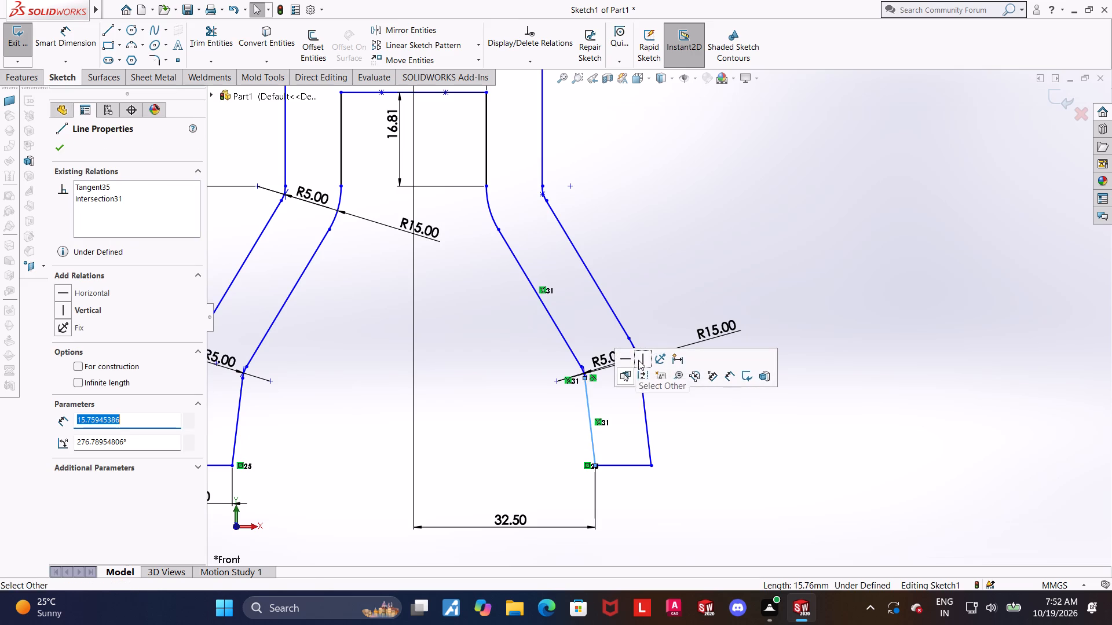
{"action": "left_click", "coordinate": [639, 359]}
{"action": "left_click", "coordinate": [700, 445]}
{"action": "scroll", "coordinate": [683, 436], "scroll_direction": "up", "scroll_amount": 2}
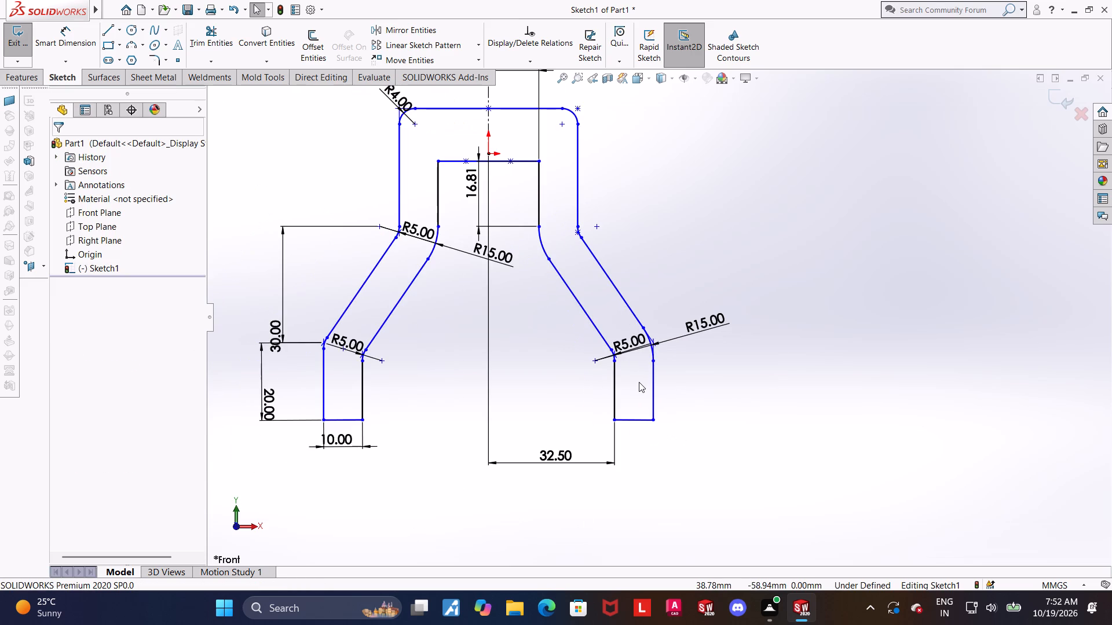
{"action": "left_click", "coordinate": [652, 385]}
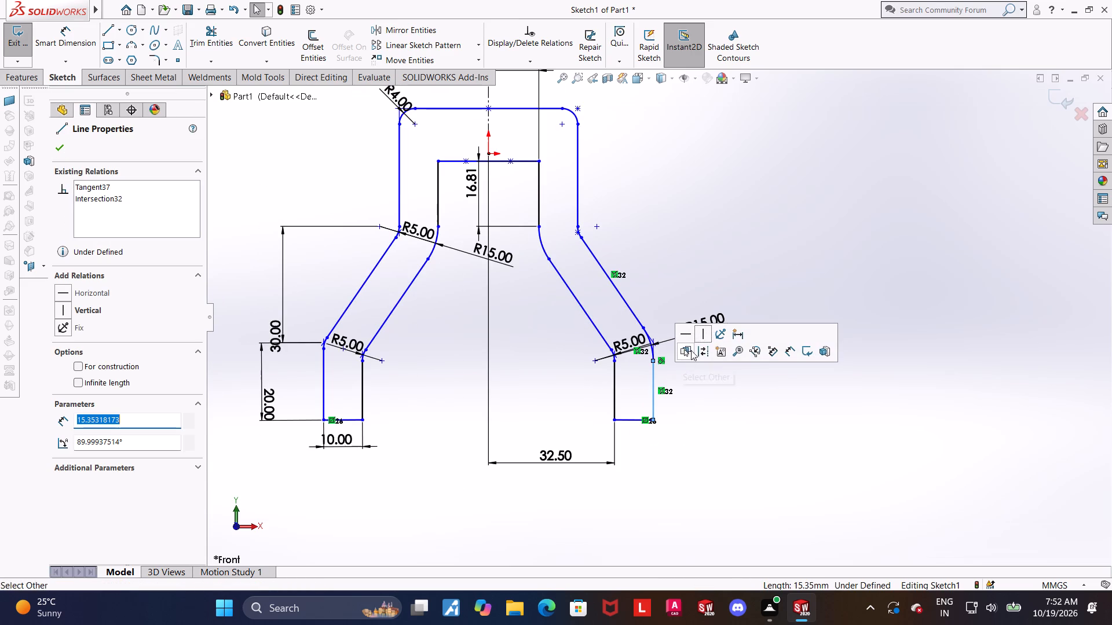
{"action": "left_click", "coordinate": [706, 329]}
{"action": "left_click", "coordinate": [709, 422]}
{"action": "scroll", "coordinate": [699, 421], "scroll_direction": "up", "scroll_amount": 1}
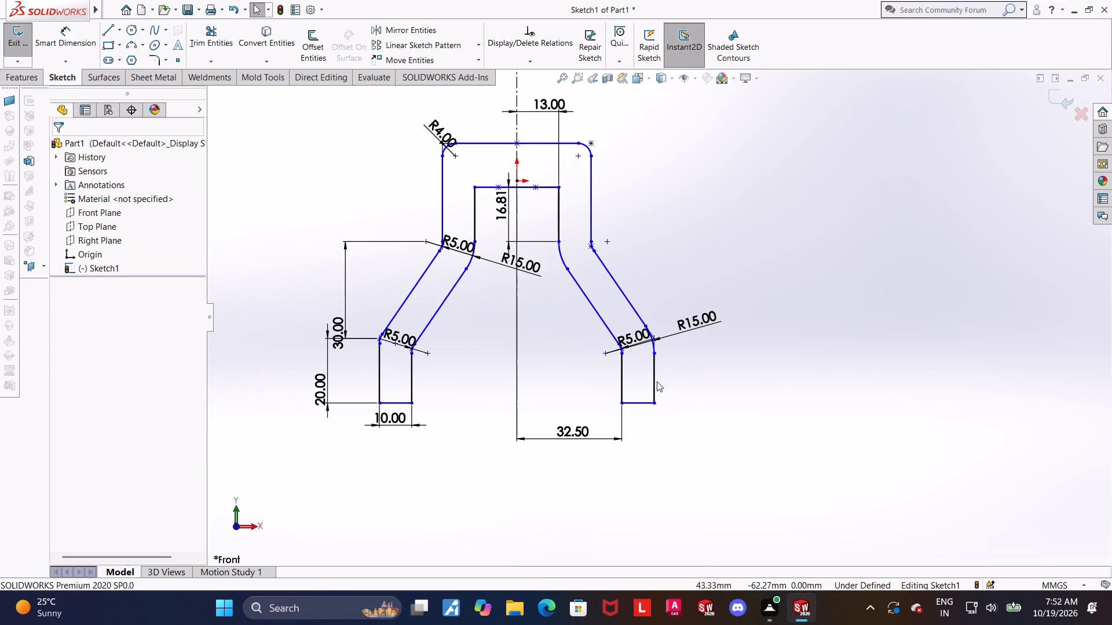
Dimension the vertical distance from the profile's top line to the midpoint of the upper right outer line as 20 mm.
{"action": "scroll", "coordinate": [587, 227], "scroll_direction": "down", "scroll_amount": 1}
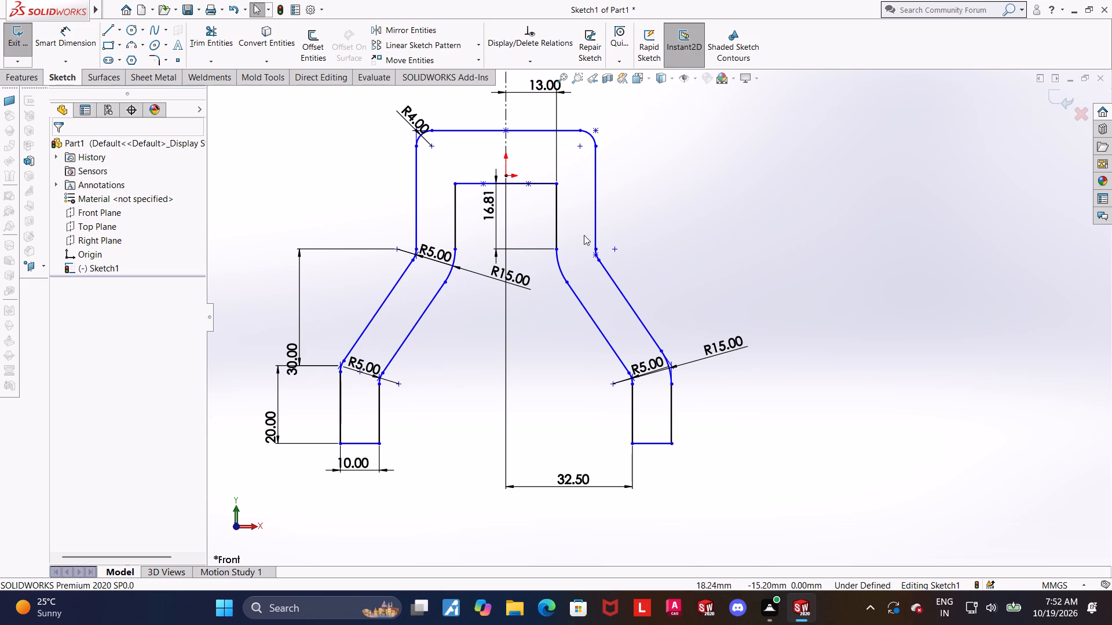
{"action": "scroll", "coordinate": [600, 233], "scroll_direction": "up", "scroll_amount": 1}
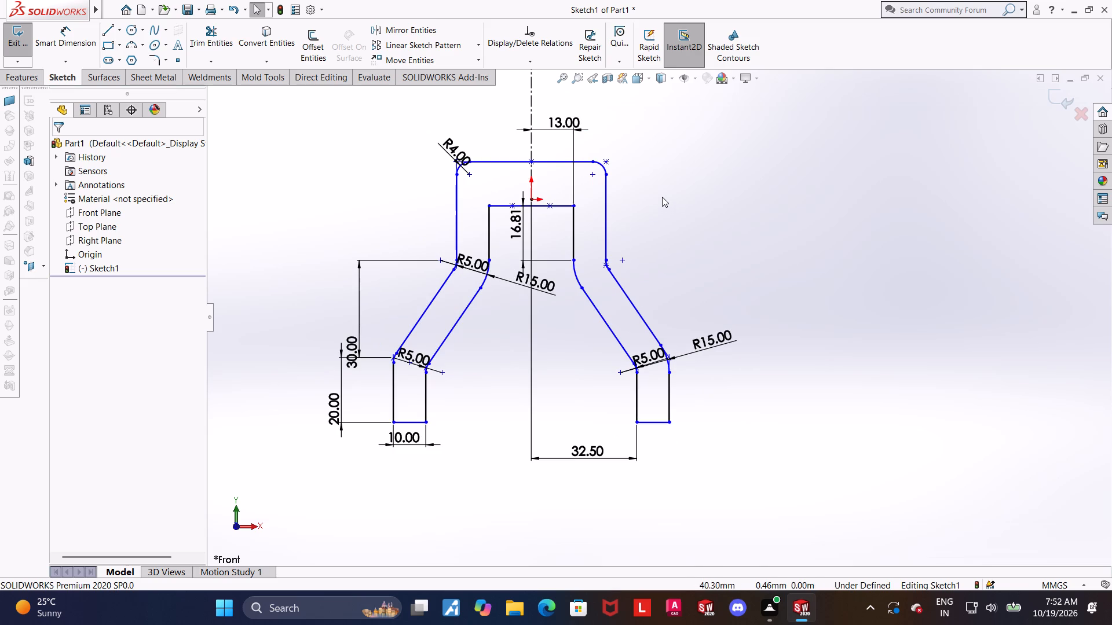
{"action": "scroll", "coordinate": [705, 91], "scroll_direction": "down", "scroll_amount": 1}
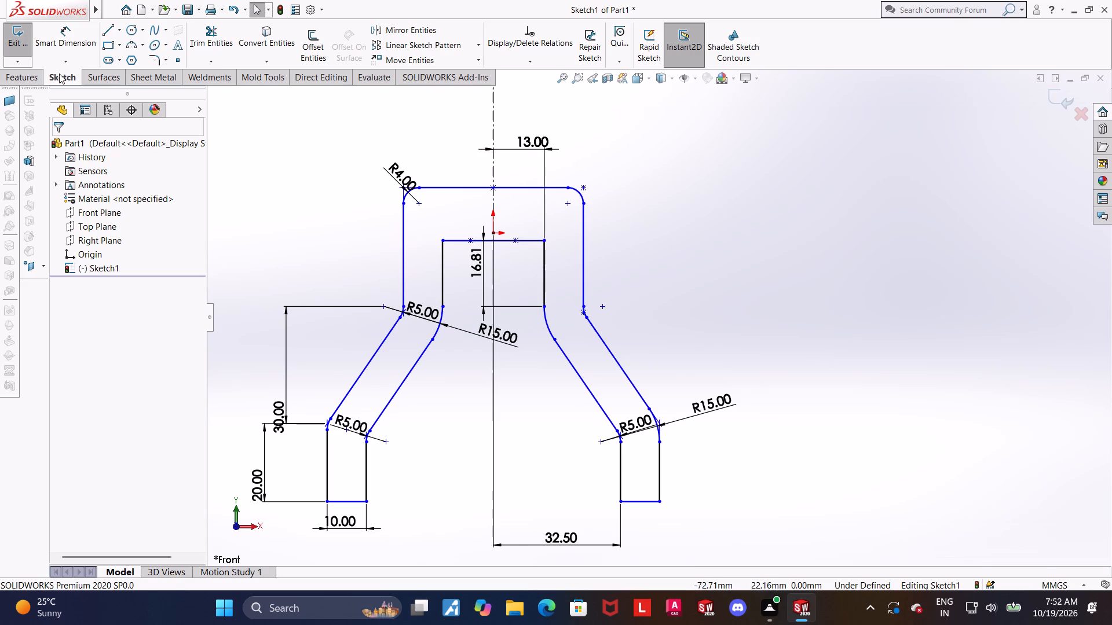
{"action": "scroll", "coordinate": [559, 270], "scroll_direction": "up", "scroll_amount": 1}
{"action": "scroll", "coordinate": [559, 270], "scroll_direction": "down", "scroll_amount": 1}
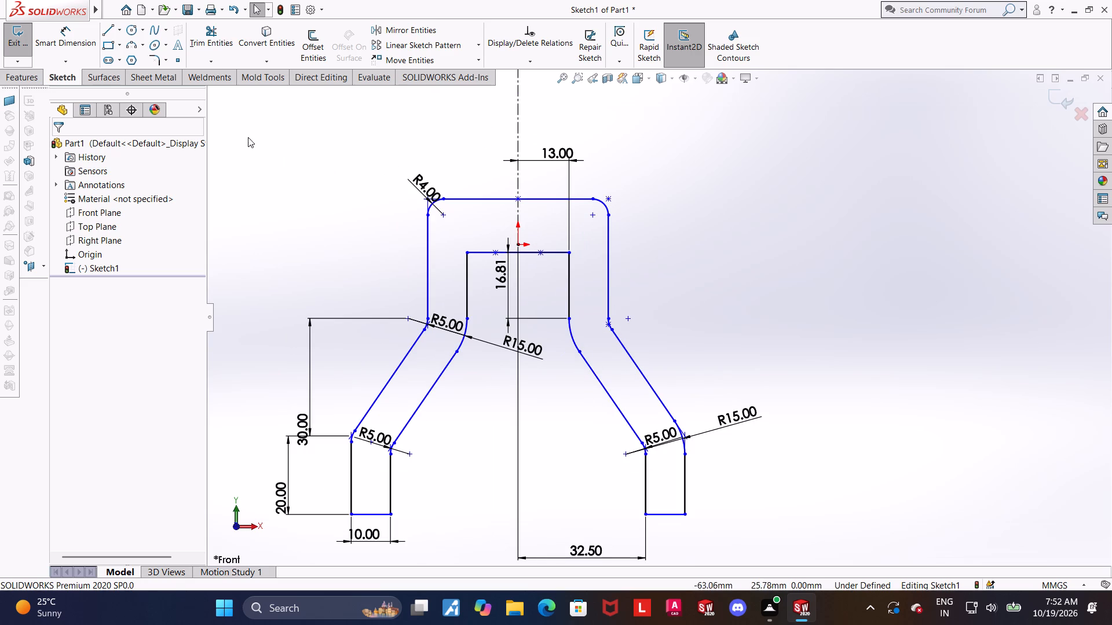
{"action": "left_click", "coordinate": [75, 34]}
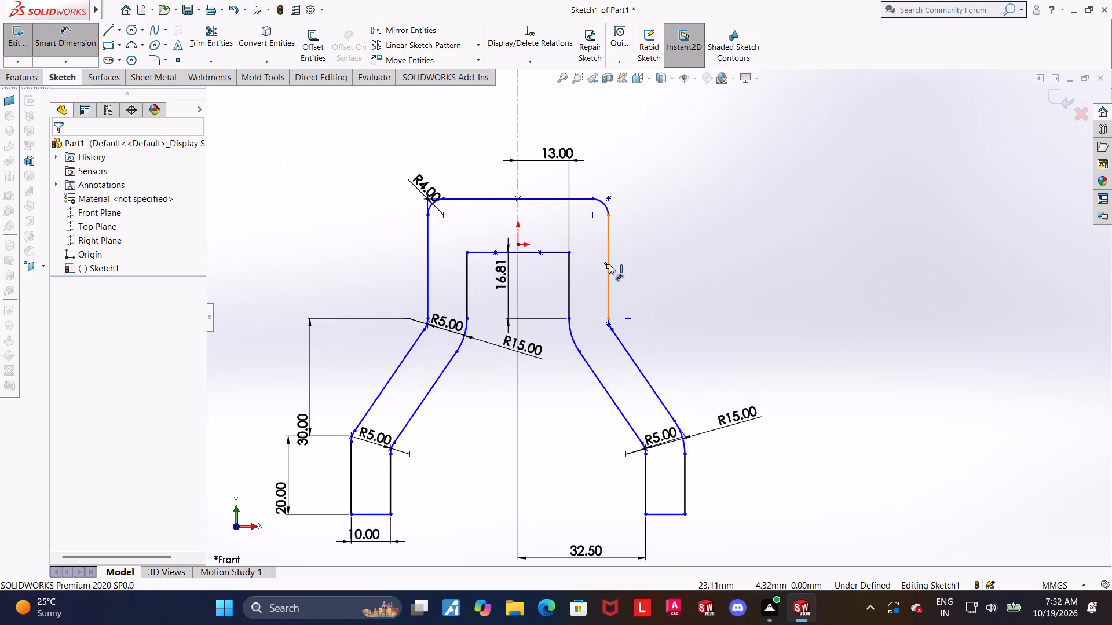
{"action": "left_click", "coordinate": [609, 266]}
{"action": "left_click", "coordinate": [550, 196]}
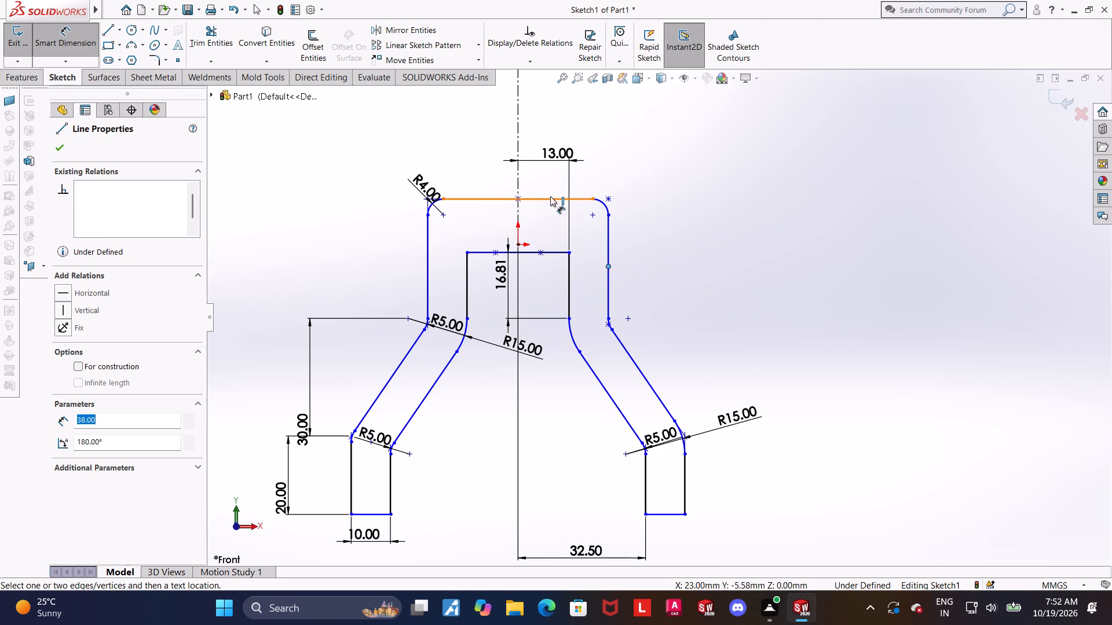
{"action": "left_click", "coordinate": [690, 268]}
{"action": "type", "text": "20"}
{"action": "key", "text": "Return"}
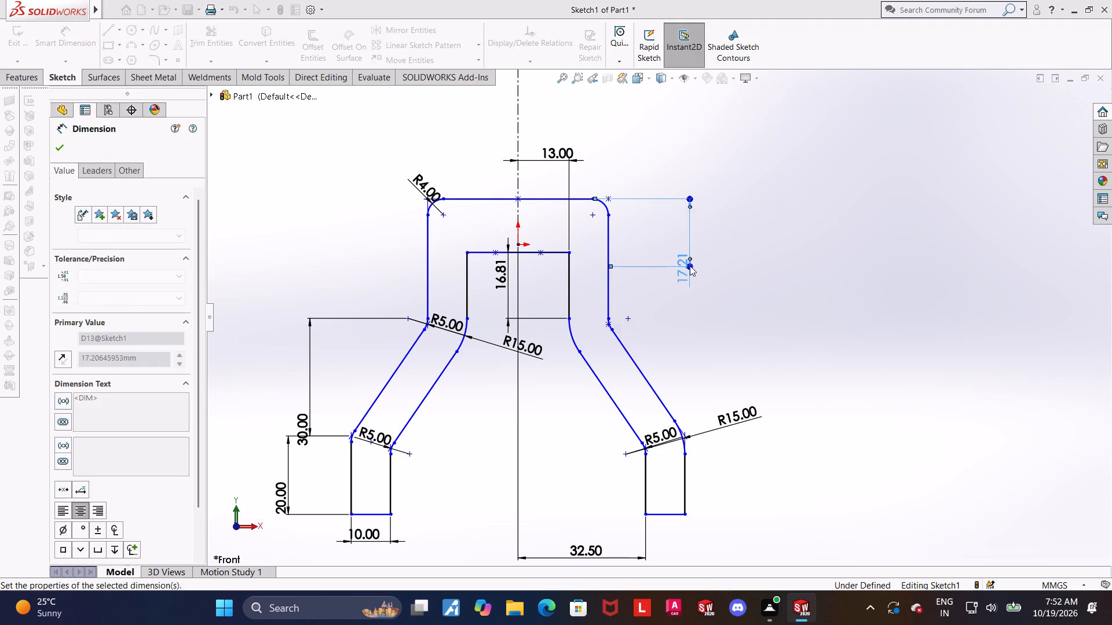
{"action": "key", "text": "Escape"}
{"action": "left_click", "coordinate": [807, 280]}
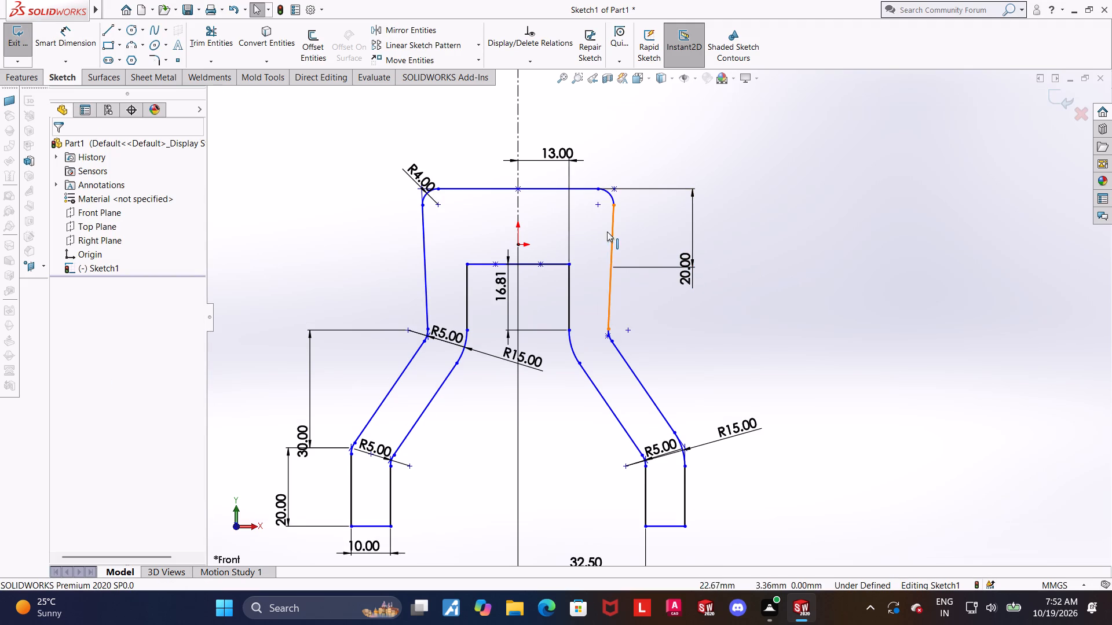
Apply a vertical relation to the slanted upper right outer line.
{"action": "left_click", "coordinate": [609, 232]}
{"action": "left_click", "coordinate": [660, 182]}
{"action": "left_click", "coordinate": [774, 359]}
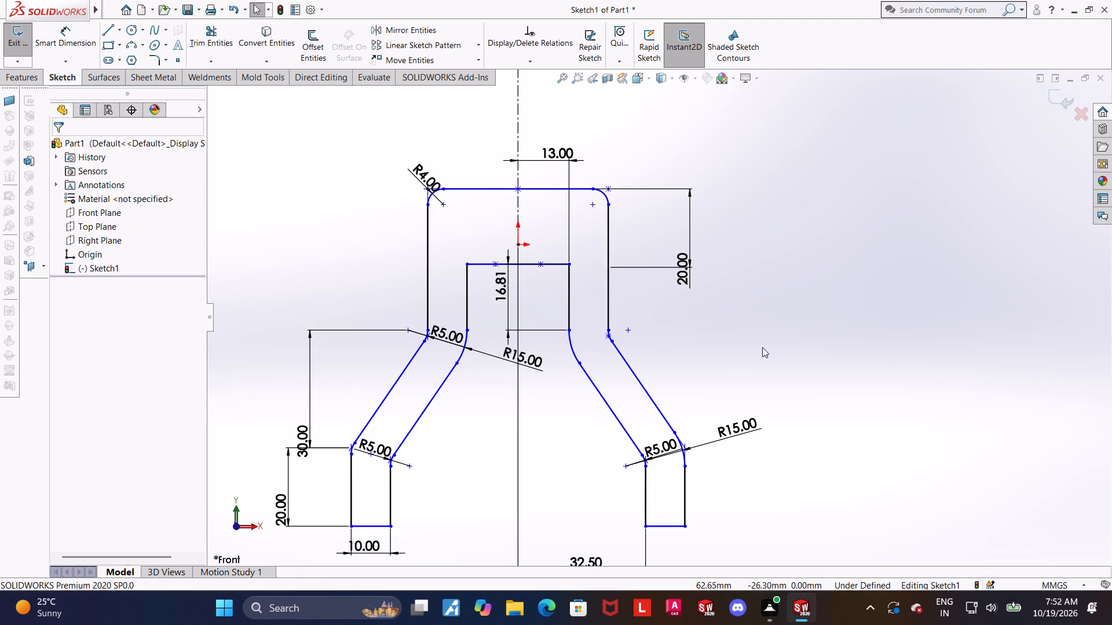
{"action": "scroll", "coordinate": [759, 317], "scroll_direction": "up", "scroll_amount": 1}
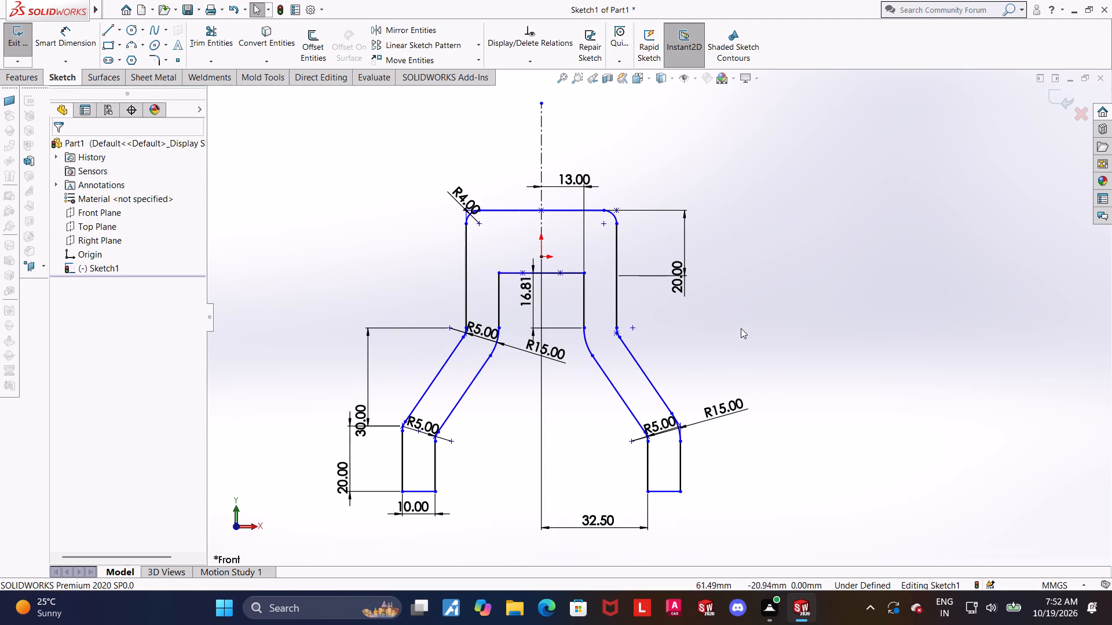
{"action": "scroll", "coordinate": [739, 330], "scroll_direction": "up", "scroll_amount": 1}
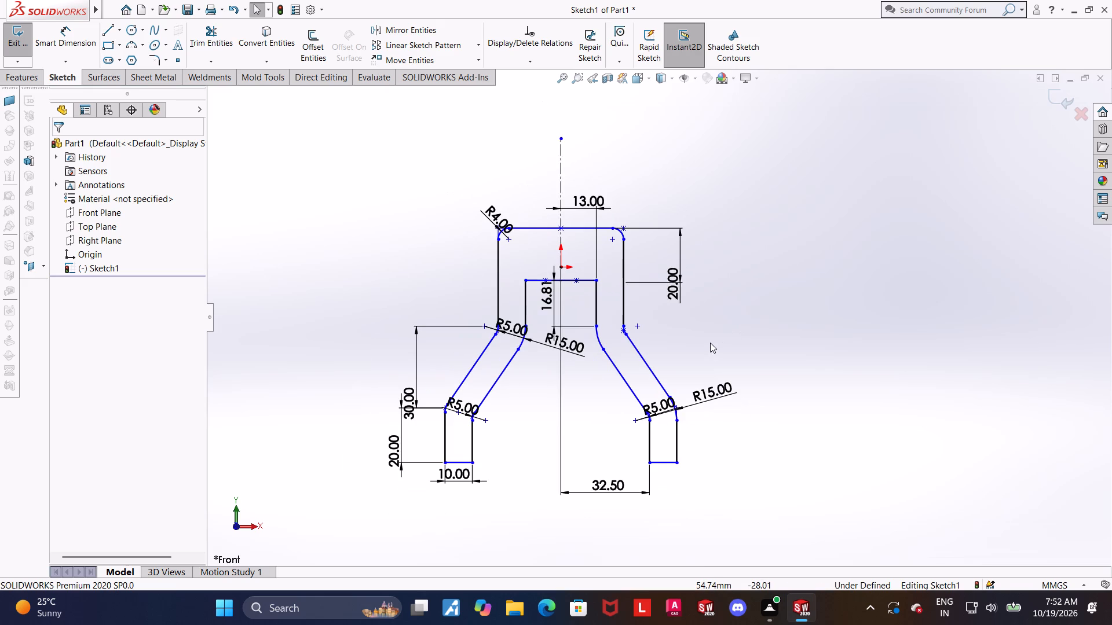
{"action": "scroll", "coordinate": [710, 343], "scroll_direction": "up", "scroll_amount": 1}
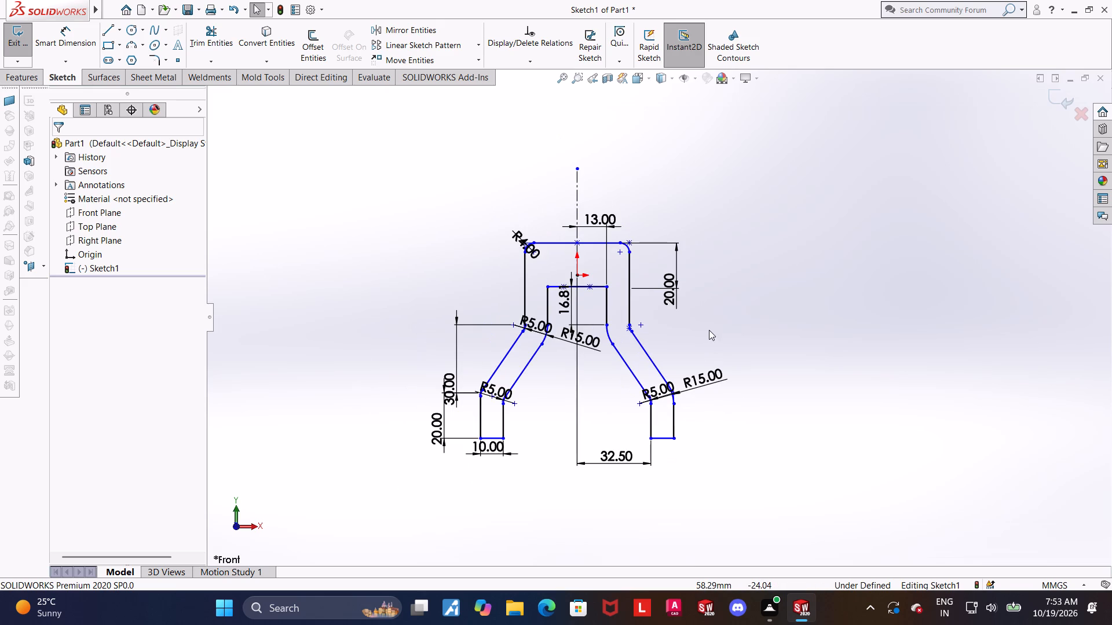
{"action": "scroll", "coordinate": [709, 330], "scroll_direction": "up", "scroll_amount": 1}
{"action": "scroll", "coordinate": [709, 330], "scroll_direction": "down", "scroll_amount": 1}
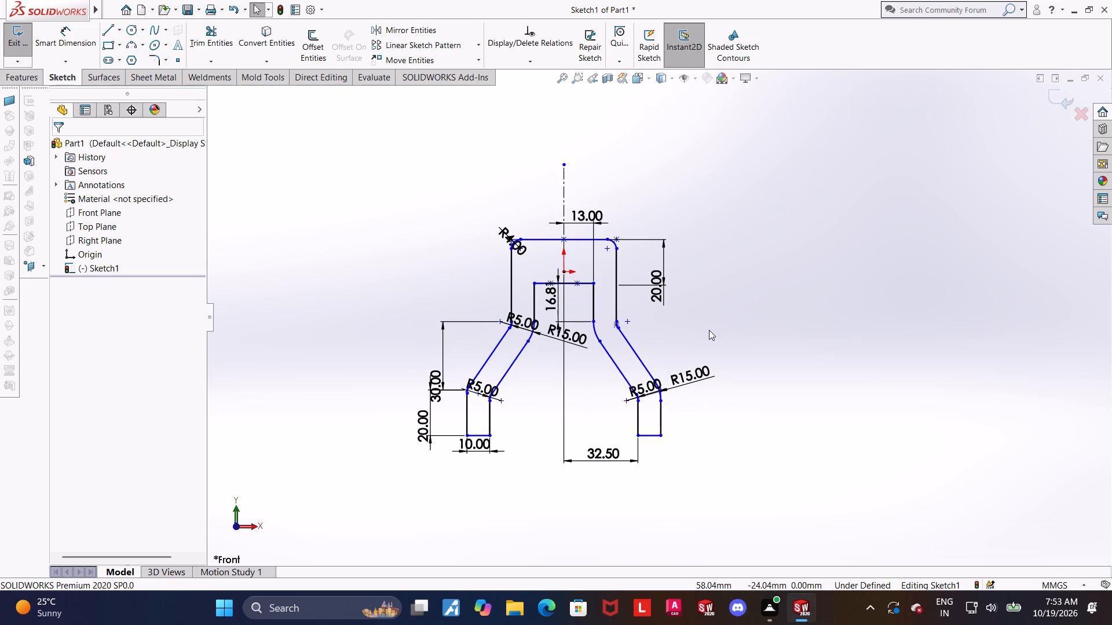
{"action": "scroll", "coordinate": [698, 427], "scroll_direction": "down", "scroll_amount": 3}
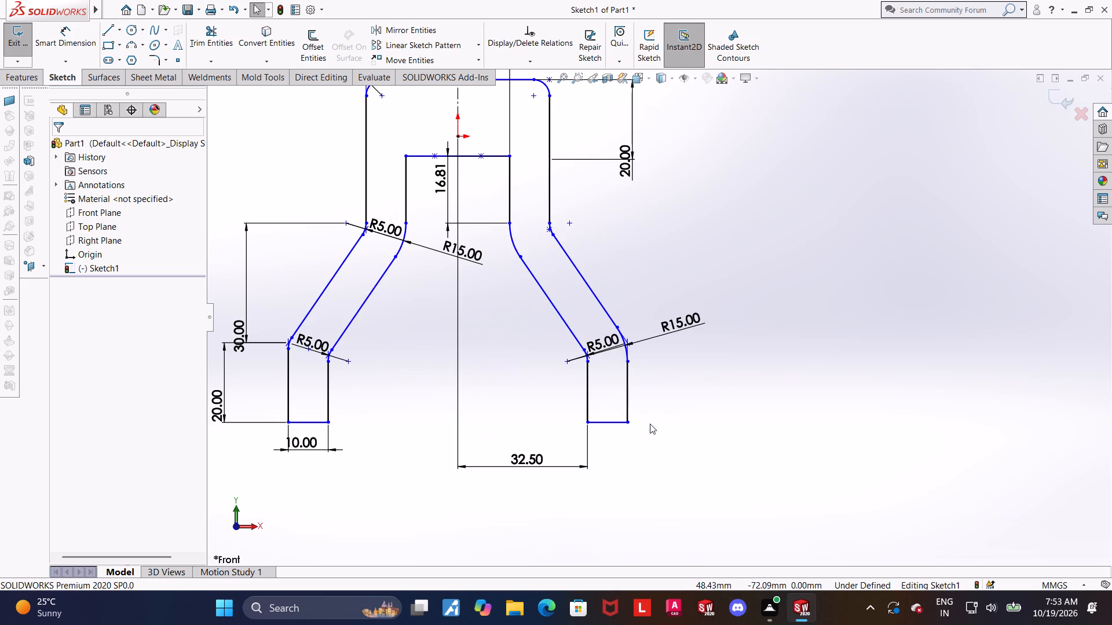
Examine the whole wall profile and its dimensions to find what still leaves the sketch under-defined.
{"action": "key", "text": "Escape"}
{"action": "scroll", "coordinate": [610, 426], "scroll_direction": "up", "scroll_amount": 1}
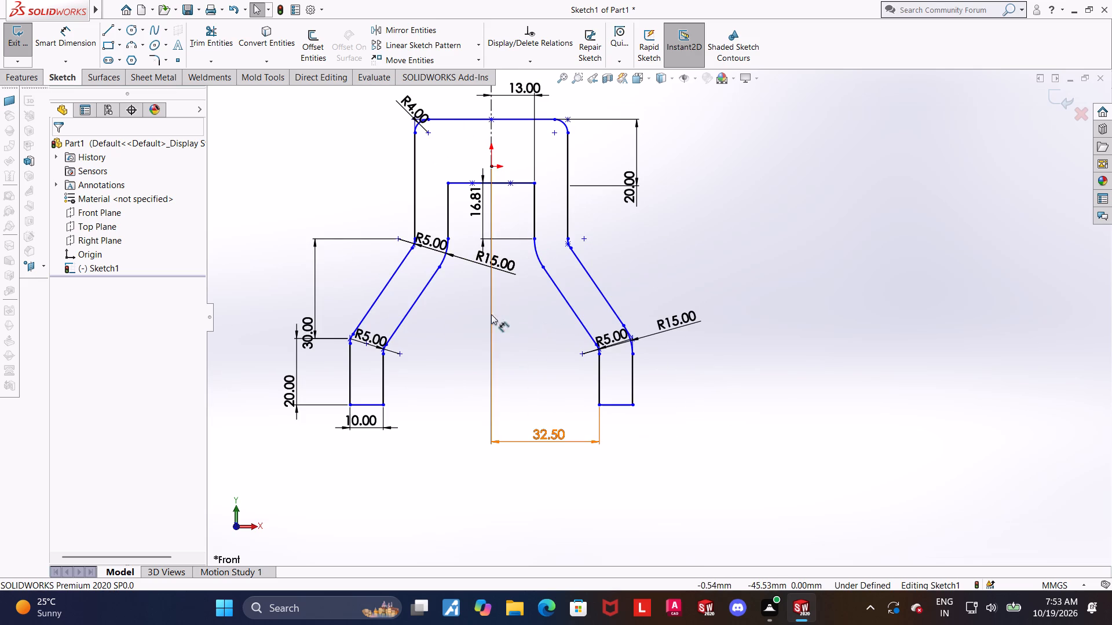
{"action": "scroll", "coordinate": [528, 302], "scroll_direction": "down", "scroll_amount": 1}
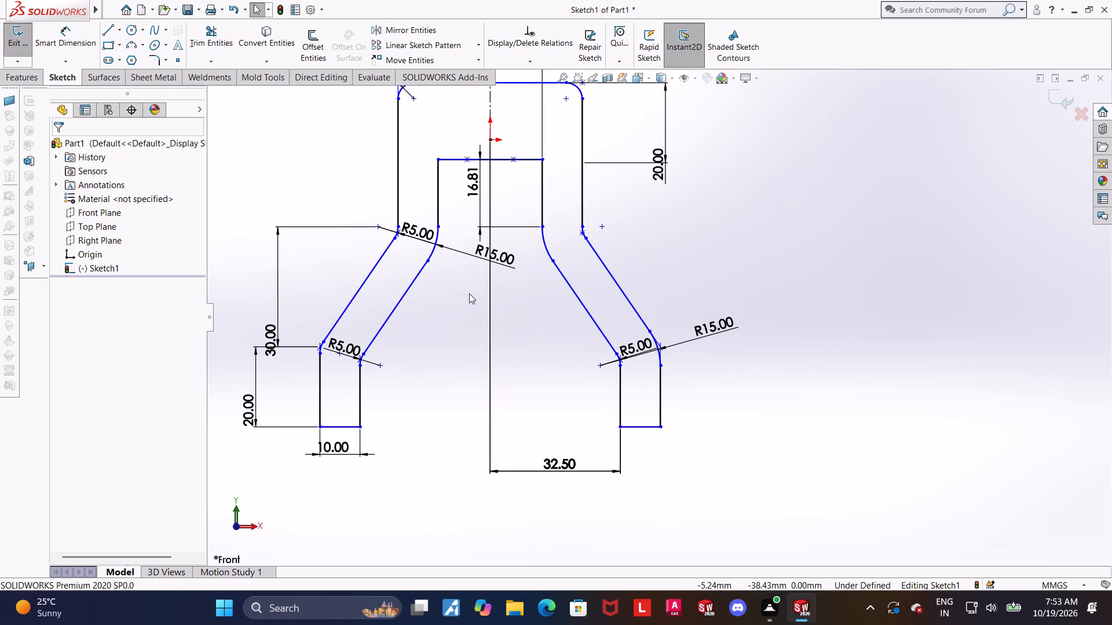
{"action": "scroll", "coordinate": [469, 293], "scroll_direction": "up", "scroll_amount": 1}
{"action": "scroll", "coordinate": [485, 290], "scroll_direction": "down", "scroll_amount": 1}
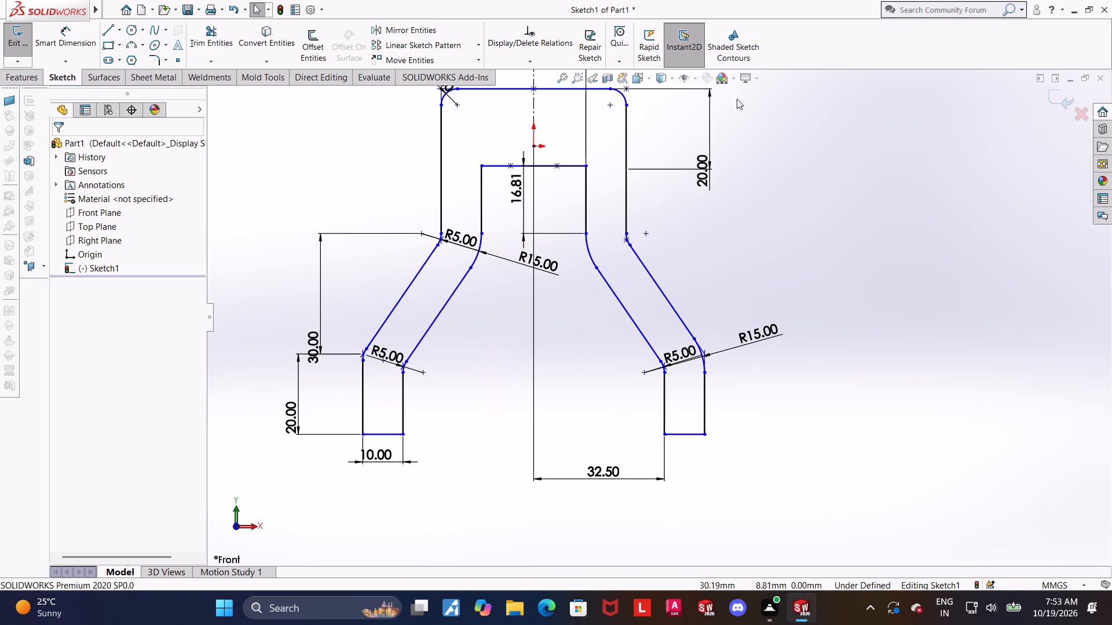
{"action": "scroll", "coordinate": [602, 225], "scroll_direction": "up", "scroll_amount": 1}
{"action": "scroll", "coordinate": [685, 424], "scroll_direction": "up", "scroll_amount": 2}
{"action": "scroll", "coordinate": [719, 271], "scroll_direction": "down", "scroll_amount": 1}
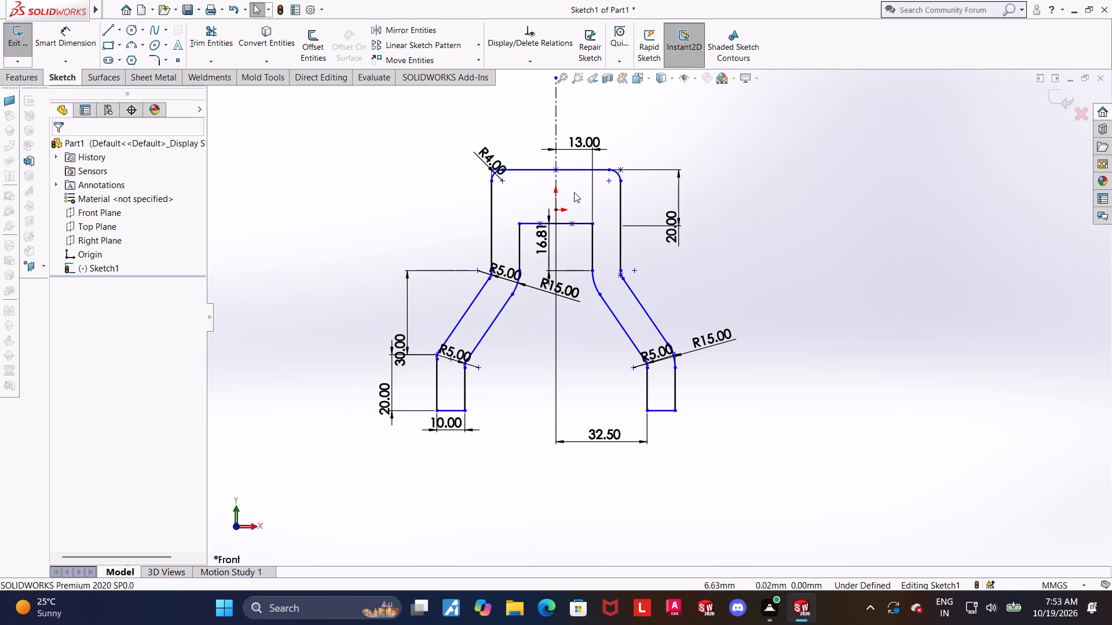
{"action": "scroll", "coordinate": [581, 131], "scroll_direction": "down", "scroll_amount": 2}
{"action": "scroll", "coordinate": [581, 131], "scroll_direction": "up", "scroll_amount": 2}
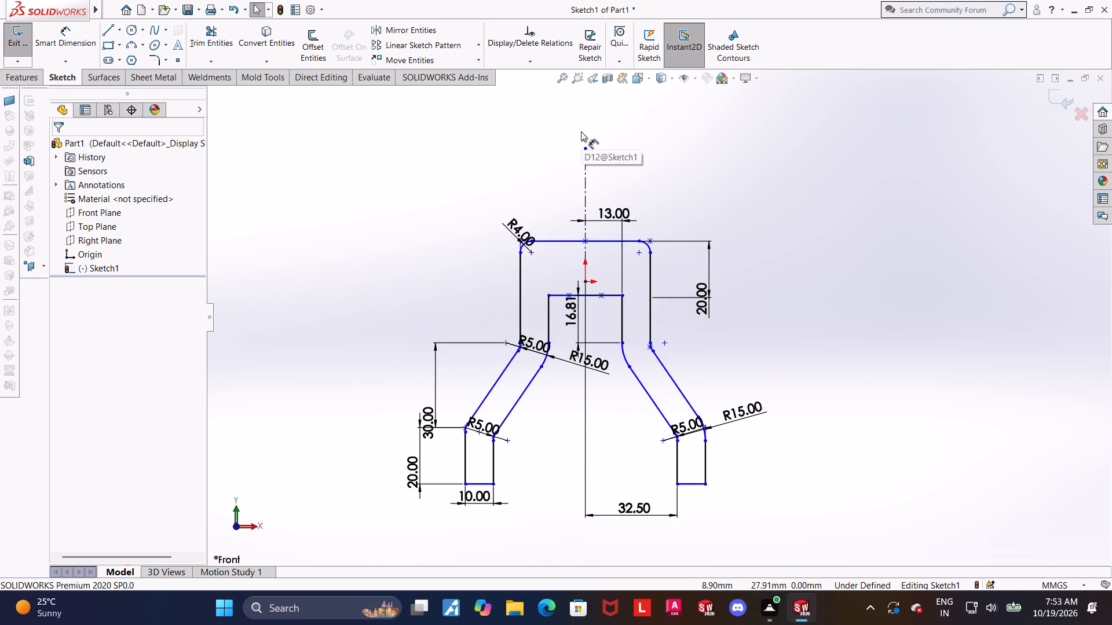
{"action": "scroll", "coordinate": [661, 165], "scroll_direction": "down", "scroll_amount": 1}
{"action": "scroll", "coordinate": [624, 251], "scroll_direction": "up", "scroll_amount": 3}
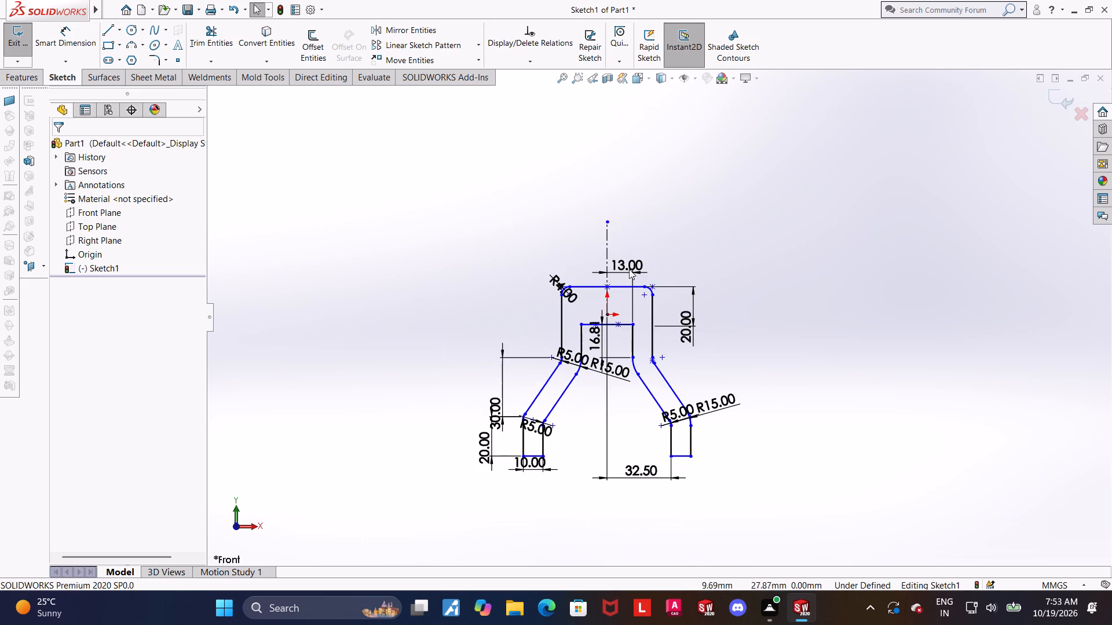
{"action": "scroll", "coordinate": [664, 378], "scroll_direction": "down", "scroll_amount": 2}
{"action": "scroll", "coordinate": [579, 339], "scroll_direction": "down", "scroll_amount": 3}
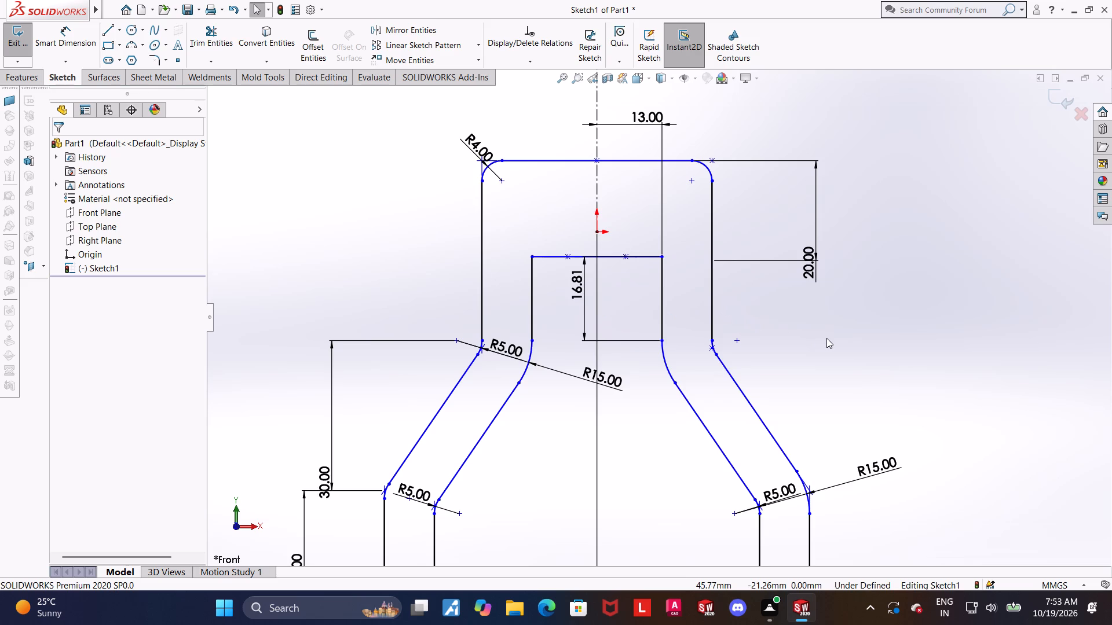
Delete the vertical dimension giving the height of the upper right inner vertical line.
{"action": "scroll", "coordinate": [826, 338], "scroll_direction": "down", "scroll_amount": 1}
{"action": "key", "text": "Escape"}
{"action": "right_click", "coordinate": [515, 284]}
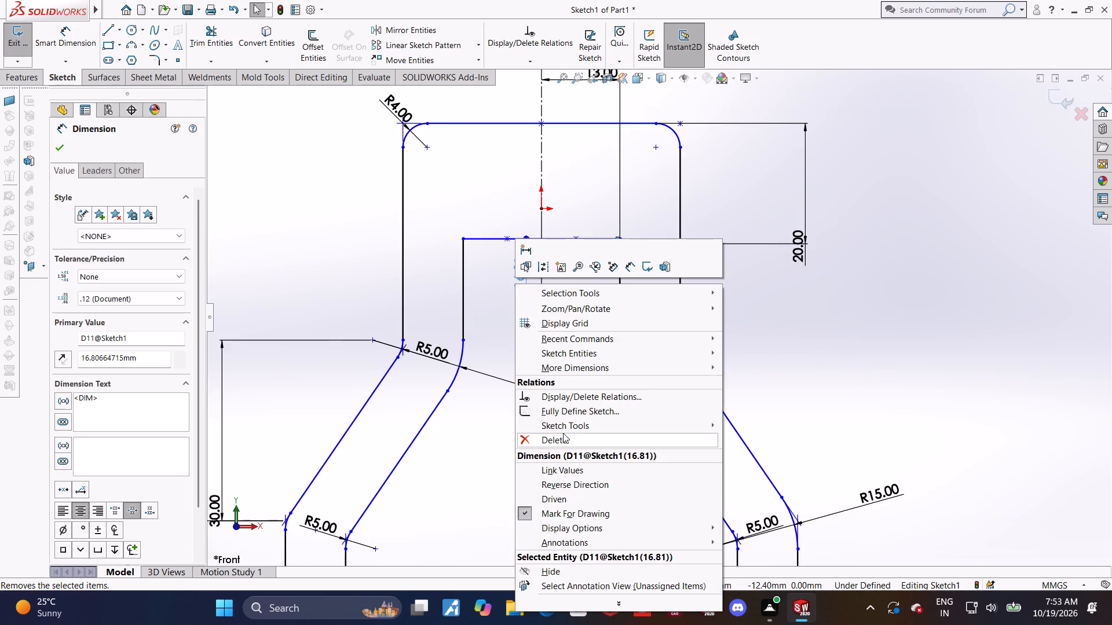
{"action": "left_click", "coordinate": [563, 433]}
{"action": "key", "text": "Escape"}
Move the inner top line upward and dimension its distance from the profile's top line as 10 mm.
{"action": "scroll", "coordinate": [577, 370], "scroll_direction": "up", "scroll_amount": 2}
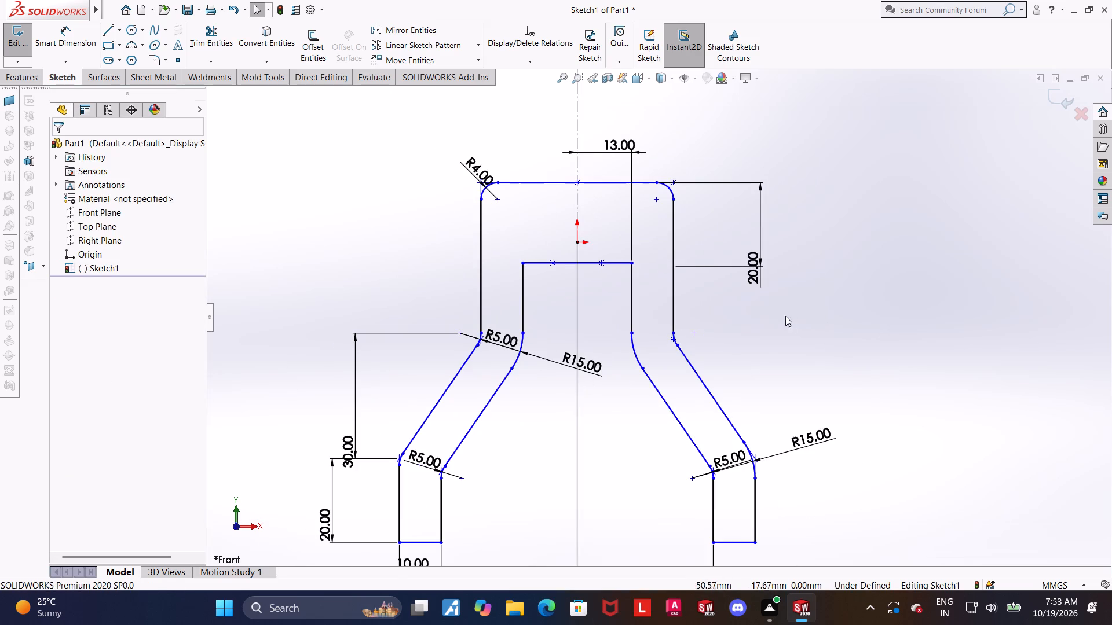
{"action": "left_click_drag", "start_coordinate": [609, 260], "coordinate": [608, 226]}
{"action": "scroll", "coordinate": [617, 237], "scroll_direction": "up", "scroll_amount": 1}
{"action": "key", "text": "Escape"}
{"action": "scroll", "coordinate": [708, 215], "scroll_direction": "down", "scroll_amount": 1}
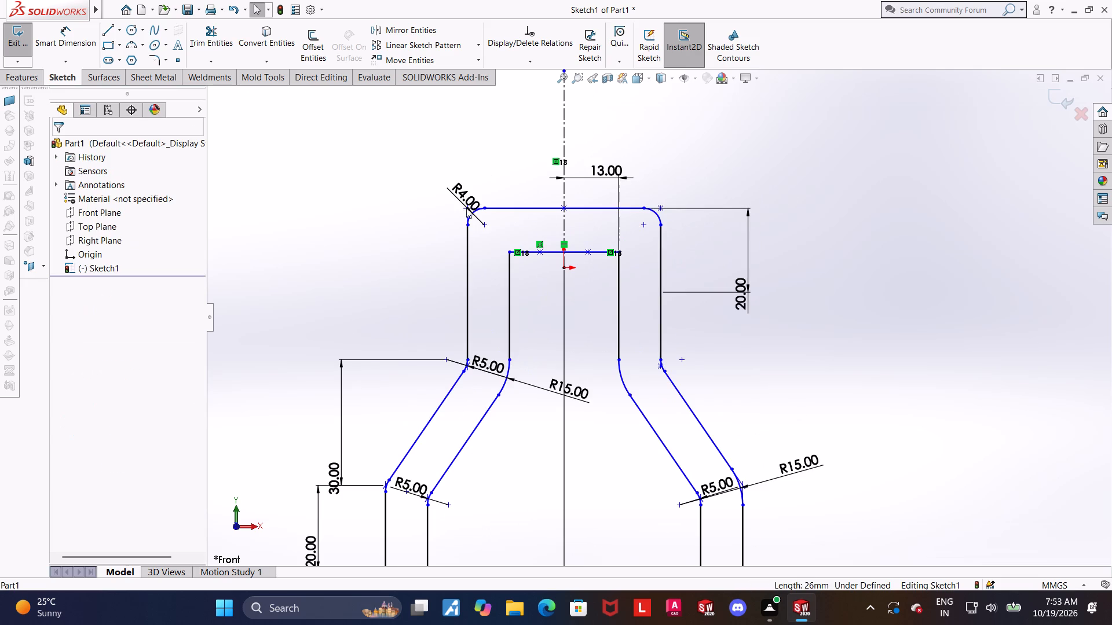
{"action": "left_click", "coordinate": [84, 38]}
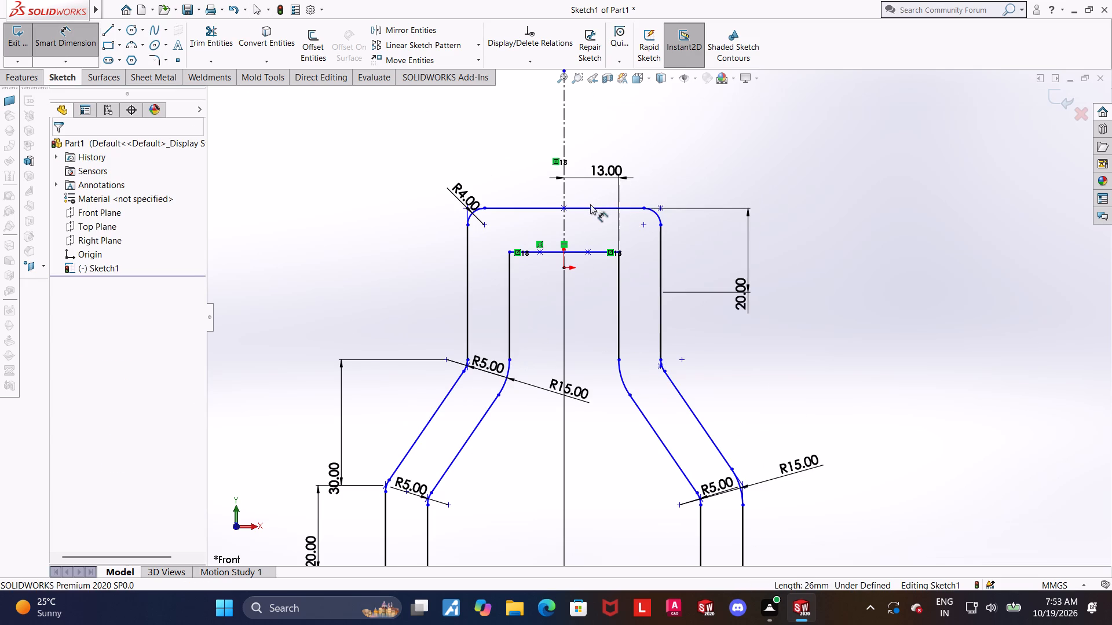
{"action": "left_click", "coordinate": [590, 209]}
{"action": "left_click", "coordinate": [594, 255]}
{"action": "left_click", "coordinate": [807, 245]}
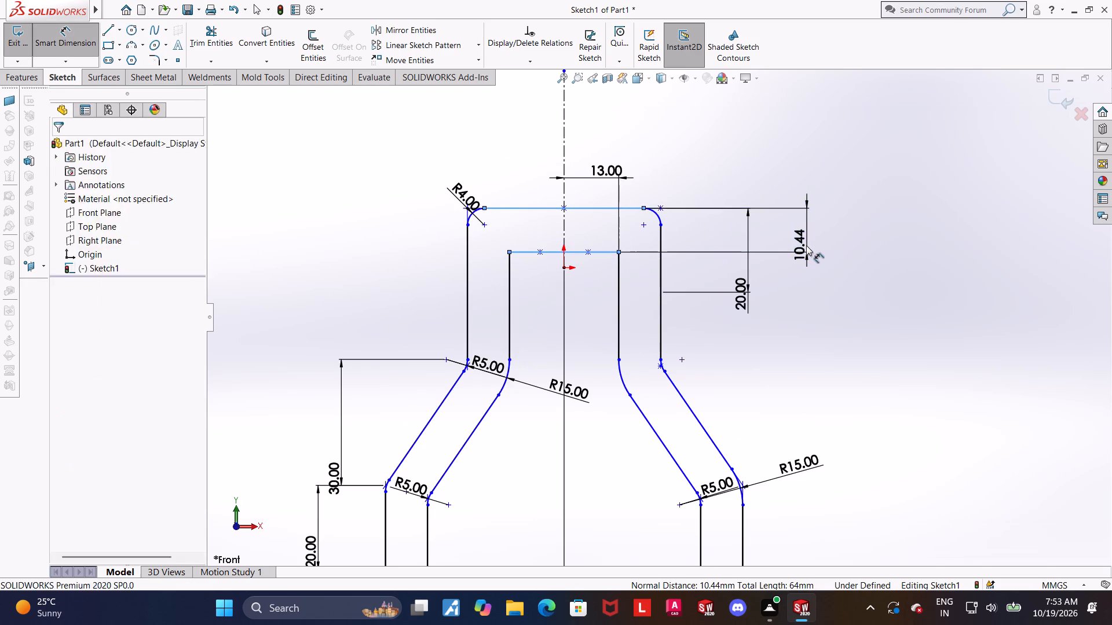
{"action": "type", "text": "10"}
{"action": "key", "text": "Return"}
{"action": "key", "text": "Escape"}
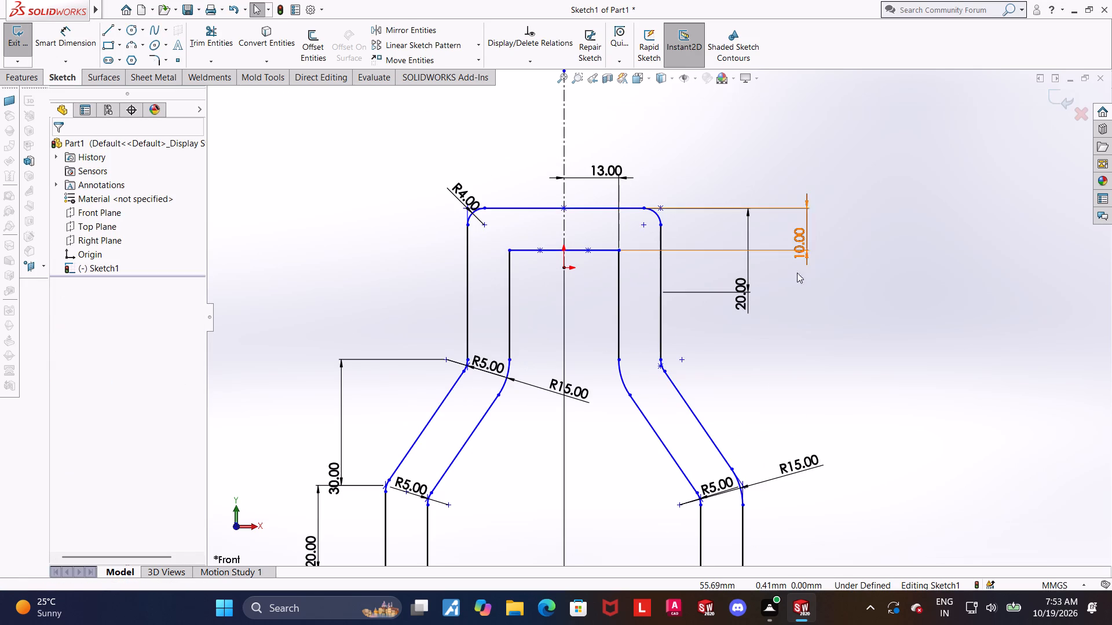
{"action": "left_click", "coordinate": [828, 346]}
{"action": "left_click", "coordinate": [843, 322]}
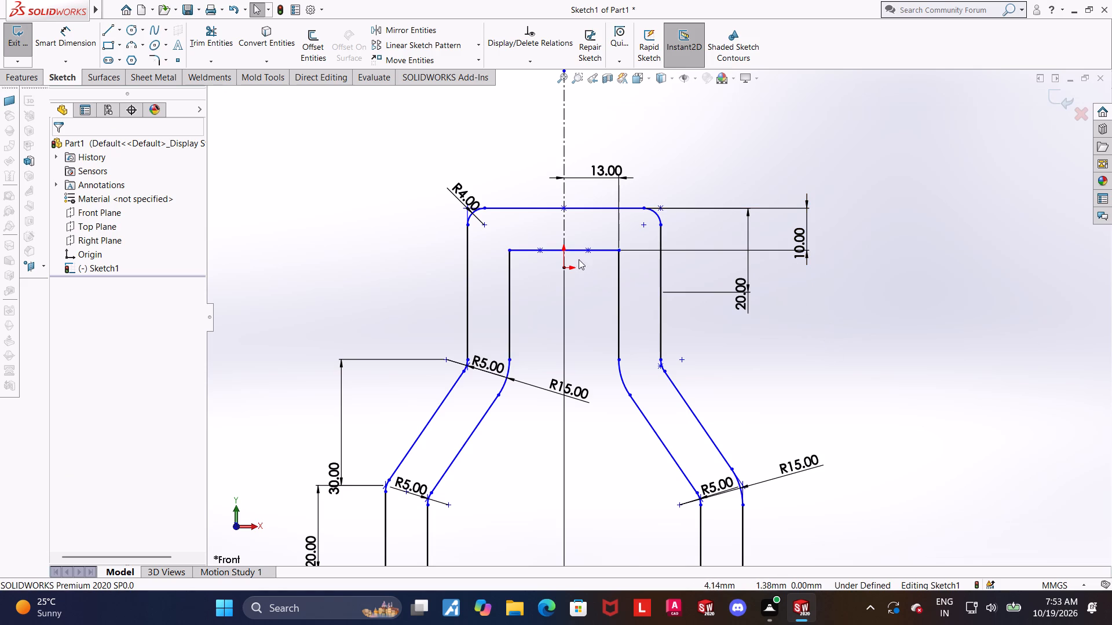
Apply a coincident relation between the inner top line and the origin.
{"action": "left_click", "coordinate": [564, 269]}
{"action": "left_click", "coordinate": [569, 249]}
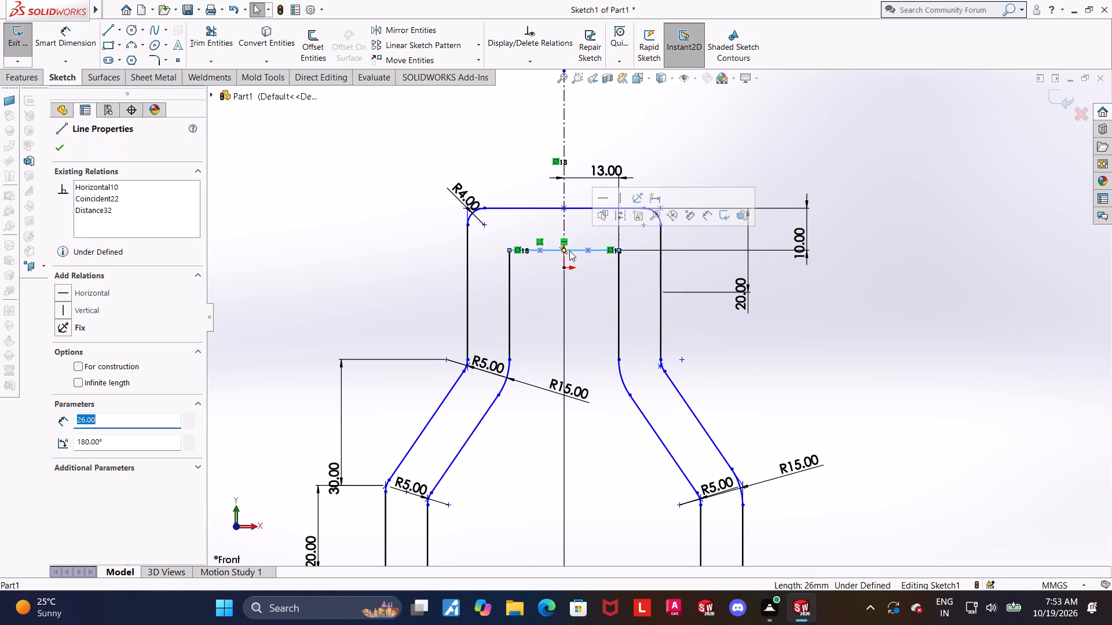
{"action": "left_click", "coordinate": [564, 266], "text": "ctrl"}
{"action": "left_click", "coordinate": [64, 372]}
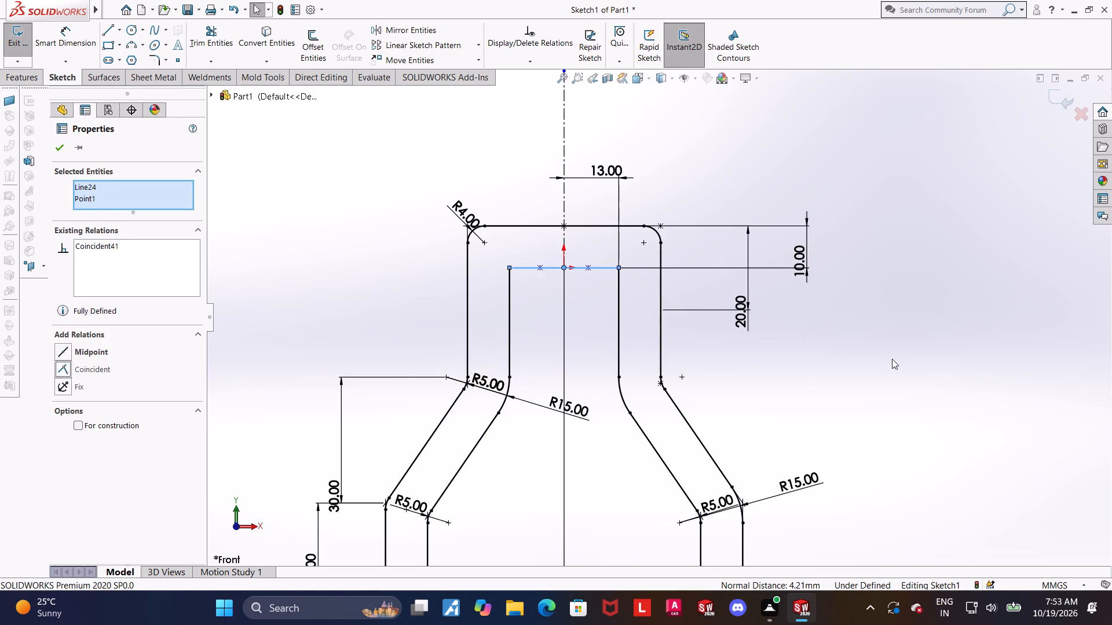
{"action": "left_click", "coordinate": [892, 359]}
Delete the two stray symmetric points on the inner top line, one on each side of the centerline.
{"action": "scroll", "coordinate": [891, 359], "scroll_direction": "up", "scroll_amount": 4}
{"action": "scroll", "coordinate": [884, 409], "scroll_direction": "up", "scroll_amount": 2}
{"action": "scroll", "coordinate": [751, 404], "scroll_direction": "down", "scroll_amount": 3}
{"action": "scroll", "coordinate": [518, 200], "scroll_direction": "down", "scroll_amount": 3}
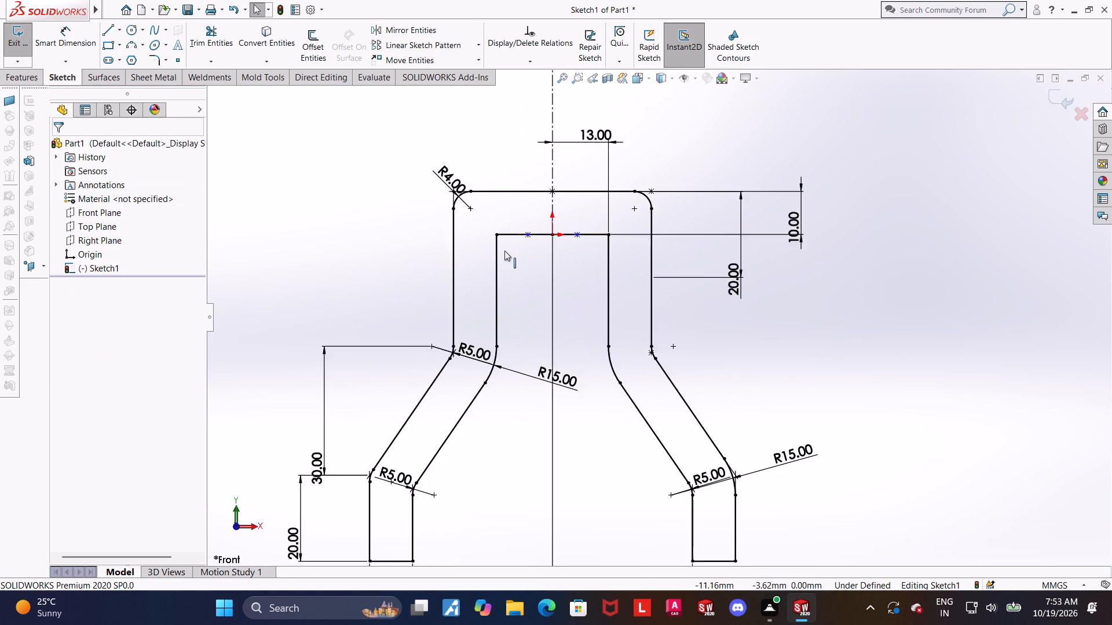
{"action": "scroll", "coordinate": [504, 251], "scroll_direction": "down", "scroll_amount": 3}
{"action": "left_click", "coordinate": [564, 236]}
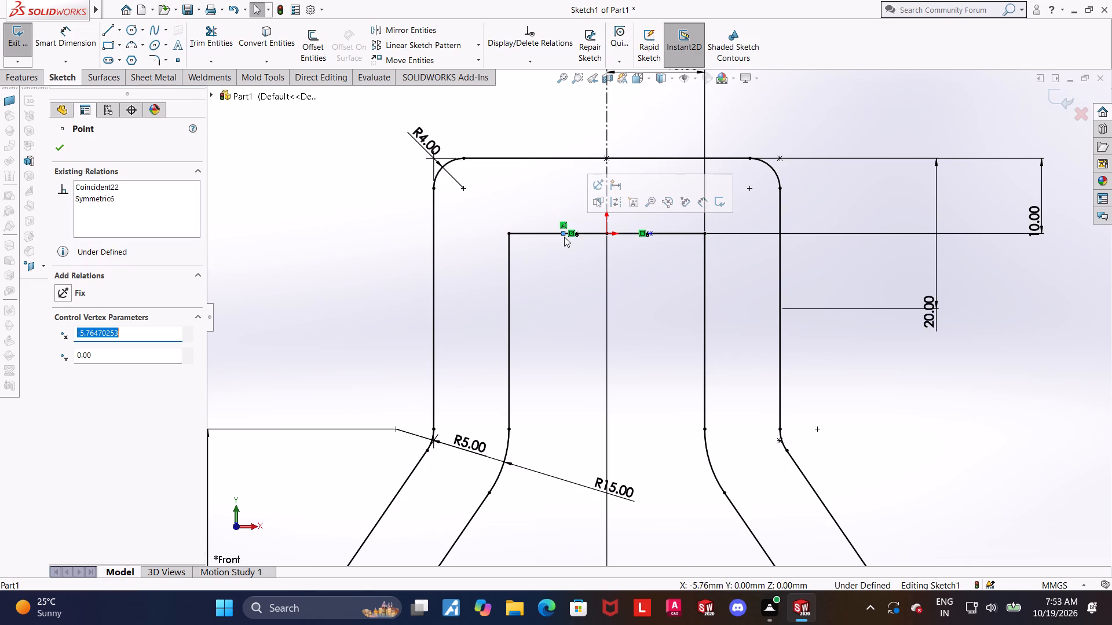
{"action": "key", "text": "Delete"}
{"action": "left_click", "coordinate": [652, 235]}
{"action": "key", "text": "Delete"}
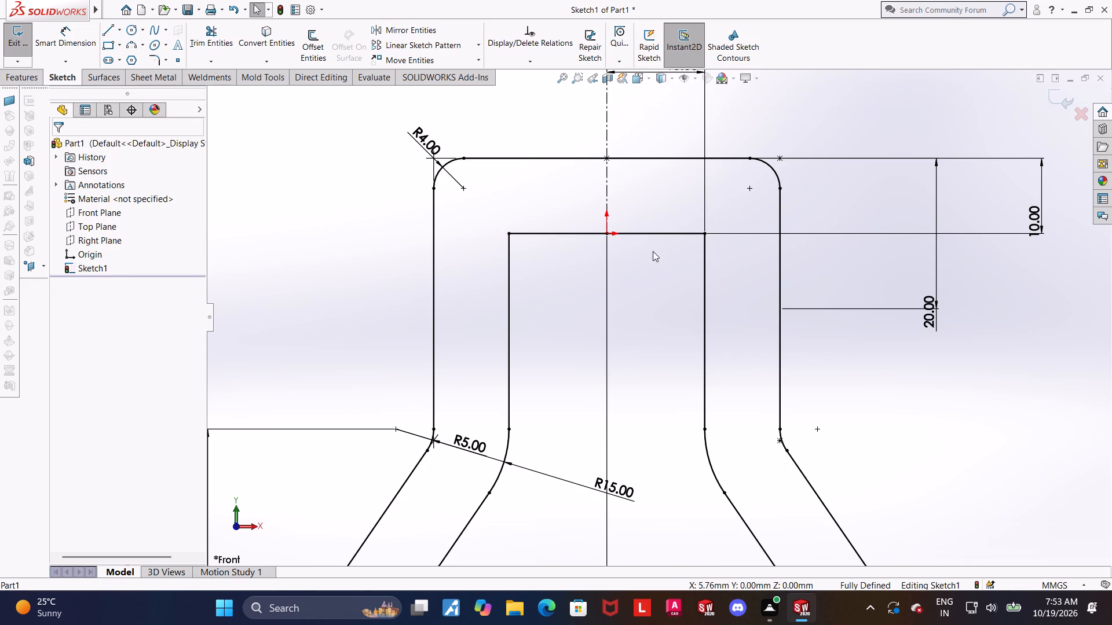
Review the complete profile, checking the dimensions, fillet radii and constraints on the upper section and both legs.
{"action": "scroll", "coordinate": [661, 308], "scroll_direction": "up", "scroll_amount": 4}
{"action": "scroll", "coordinate": [862, 409], "scroll_direction": "up", "scroll_amount": 1}
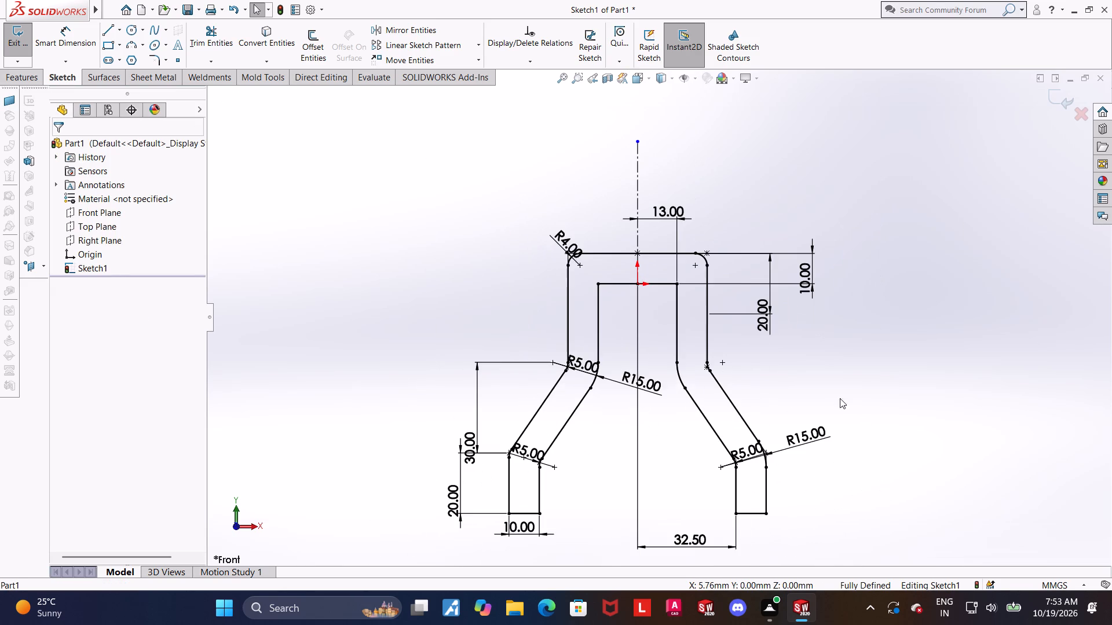
{"action": "scroll", "coordinate": [798, 443], "scroll_direction": "up", "scroll_amount": 1}
{"action": "scroll", "coordinate": [734, 456], "scroll_direction": "down", "scroll_amount": 1}
{"action": "scroll", "coordinate": [744, 495], "scroll_direction": "up", "scroll_amount": 2}
{"action": "scroll", "coordinate": [744, 505], "scroll_direction": "down", "scroll_amount": 2}
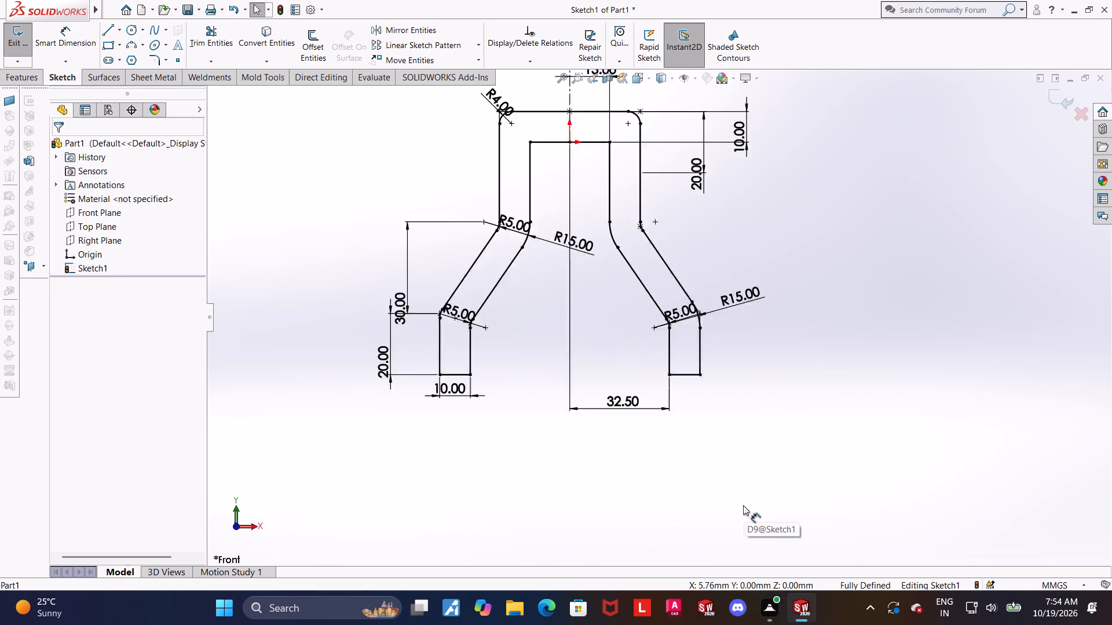
{"action": "scroll", "coordinate": [743, 505], "scroll_direction": "down", "scroll_amount": 1}
{"action": "scroll", "coordinate": [569, 362], "scroll_direction": "up", "scroll_amount": 1}
{"action": "scroll", "coordinate": [639, 185], "scroll_direction": "down", "scroll_amount": 1}
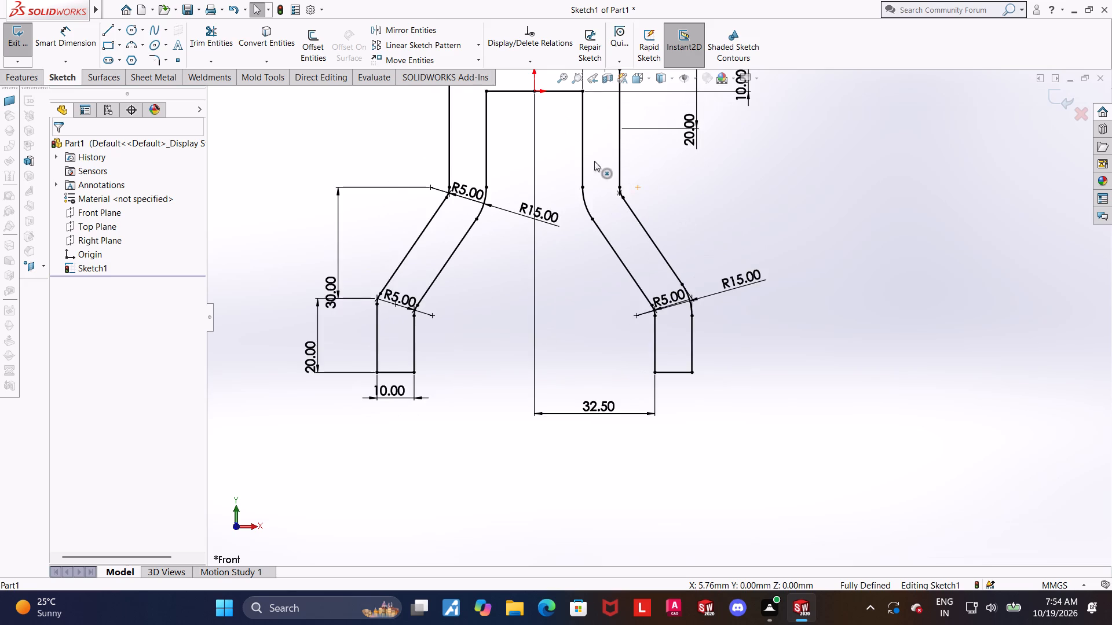
{"action": "scroll", "coordinate": [583, 160], "scroll_direction": "down", "scroll_amount": 1}
{"action": "scroll", "coordinate": [550, 204], "scroll_direction": "up", "scroll_amount": 2}
{"action": "scroll", "coordinate": [574, 253], "scroll_direction": "down", "scroll_amount": 1}
{"action": "scroll", "coordinate": [408, 300], "scroll_direction": "up", "scroll_amount": 1}
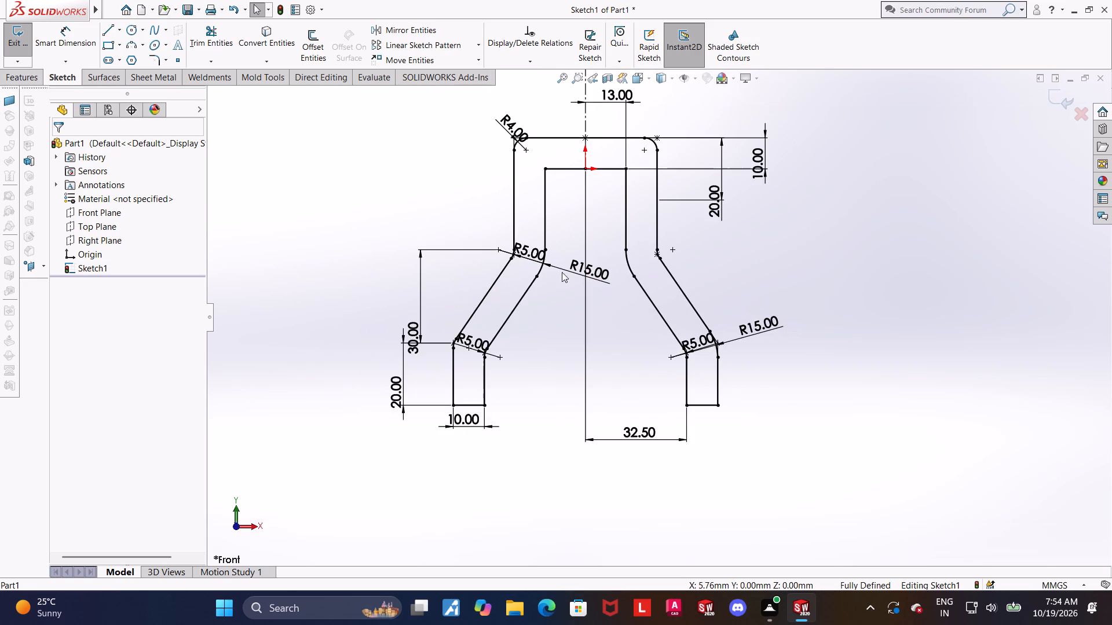
{"action": "scroll", "coordinate": [608, 259], "scroll_direction": "up", "scroll_amount": 1}
{"action": "scroll", "coordinate": [738, 158], "scroll_direction": "down", "scroll_amount": 1}
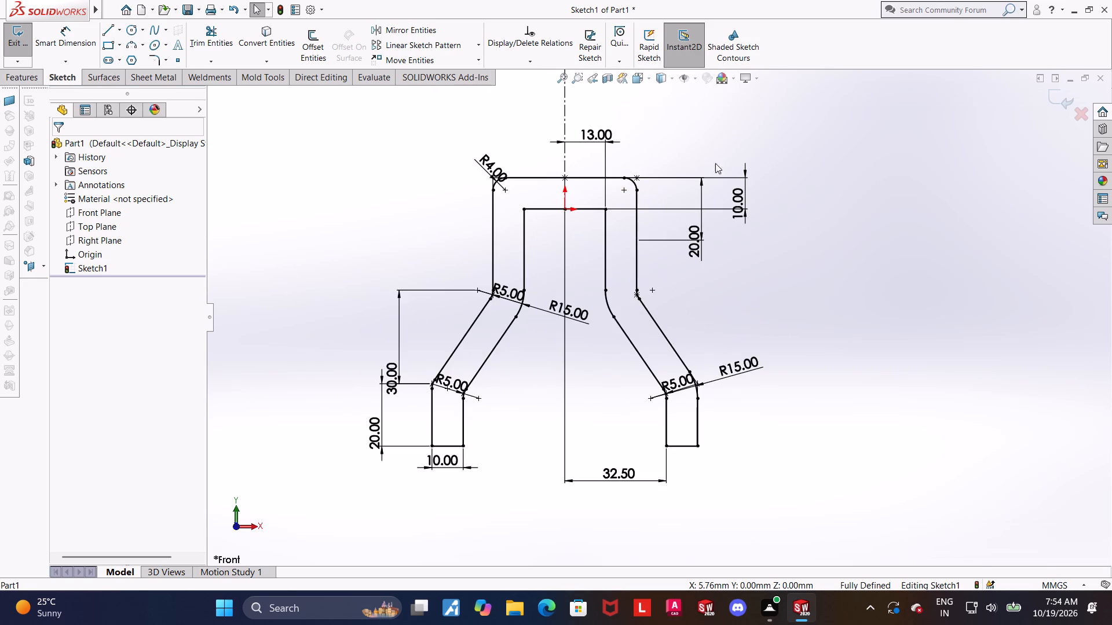
{"action": "scroll", "coordinate": [697, 164], "scroll_direction": "up", "scroll_amount": 1}
{"action": "scroll", "coordinate": [689, 162], "scroll_direction": "down", "scroll_amount": 1}
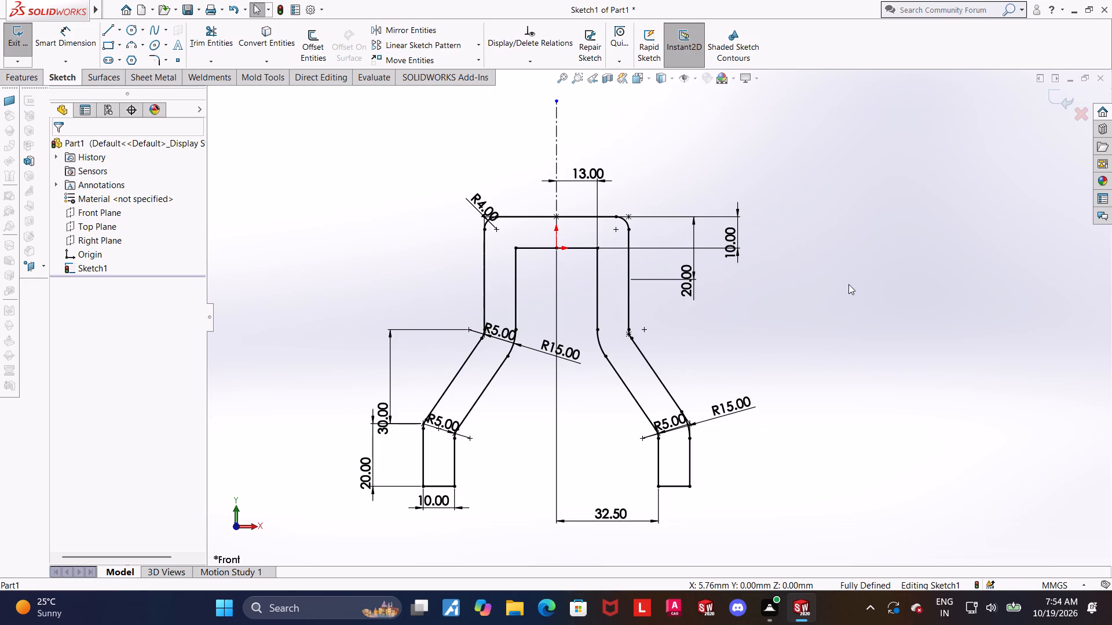
{"action": "scroll", "coordinate": [830, 286], "scroll_direction": "down", "scroll_amount": 1}
{"action": "scroll", "coordinate": [733, 324], "scroll_direction": "up", "scroll_amount": 1}
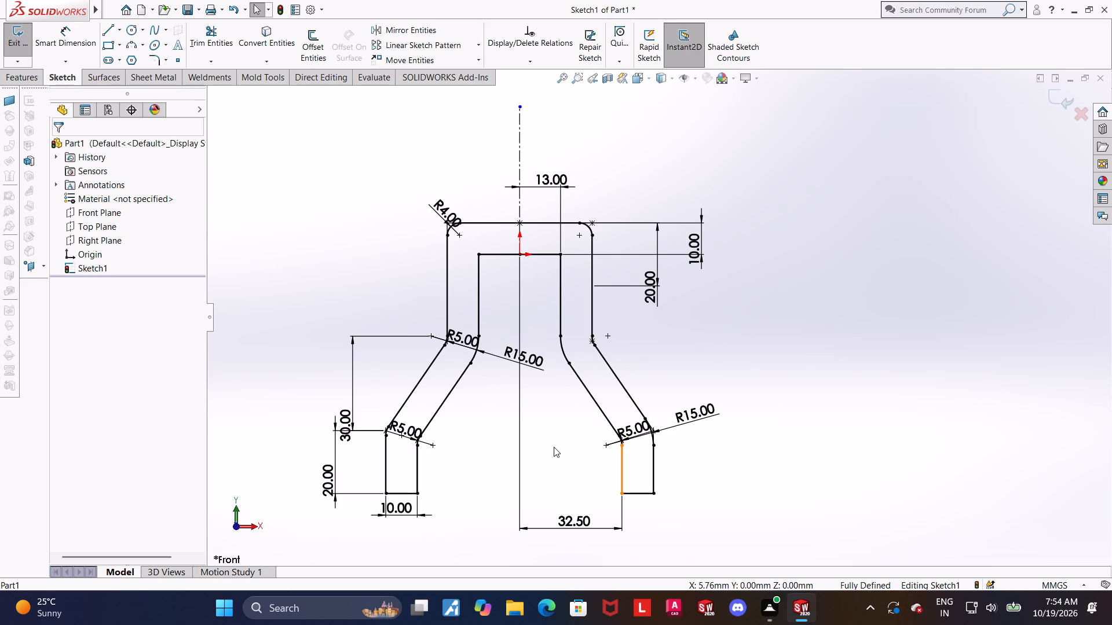
{"action": "scroll", "coordinate": [554, 443], "scroll_direction": "up", "scroll_amount": 1}
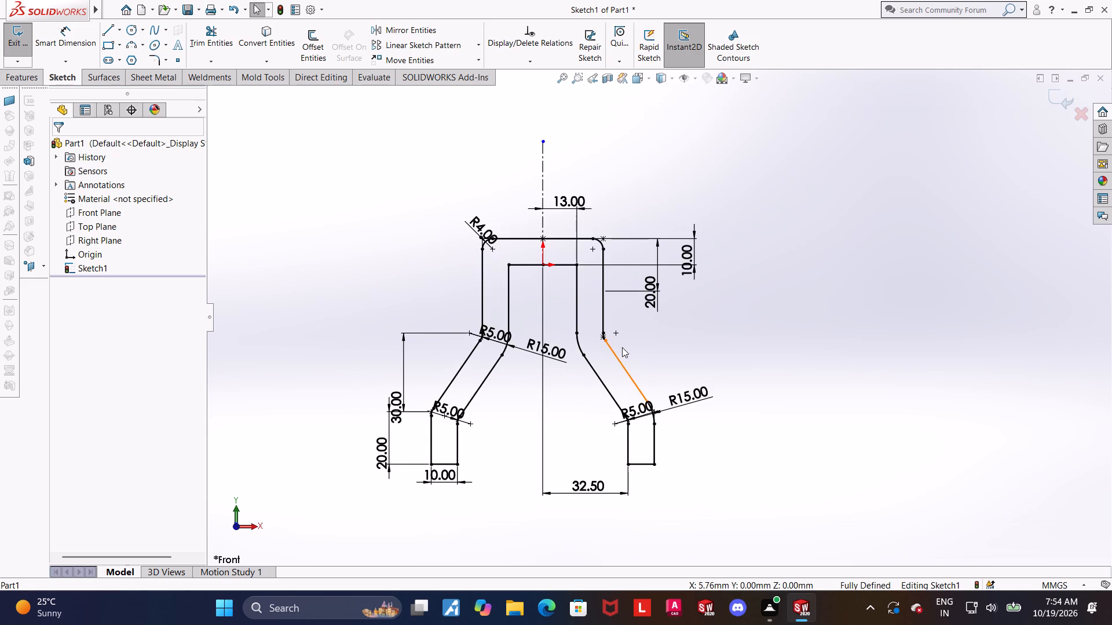
{"action": "scroll", "coordinate": [622, 347], "scroll_direction": "down", "scroll_amount": 3}
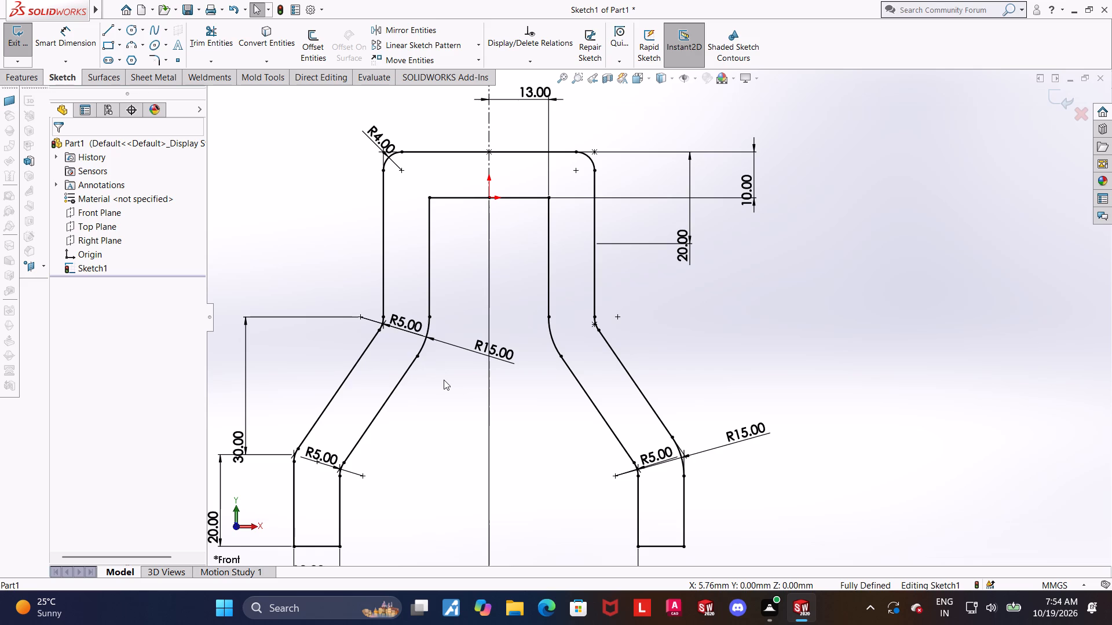
{"action": "scroll", "coordinate": [492, 429], "scroll_direction": "down", "scroll_amount": 1}
{"action": "scroll", "coordinate": [496, 419], "scroll_direction": "up", "scroll_amount": 2}
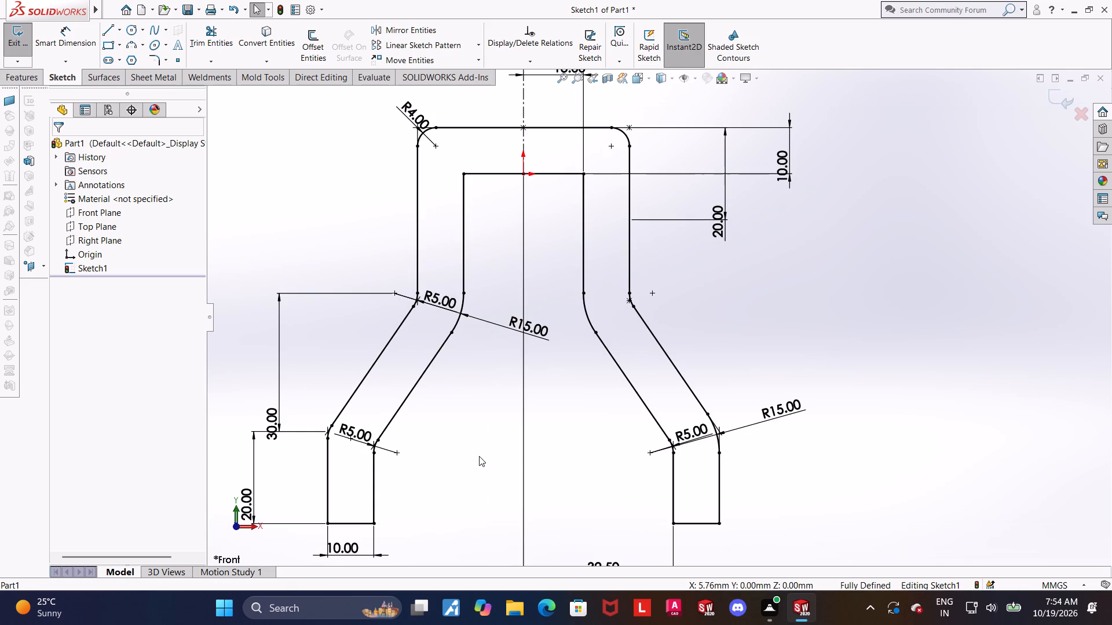
{"action": "scroll", "coordinate": [479, 456], "scroll_direction": "down", "scroll_amount": 1}
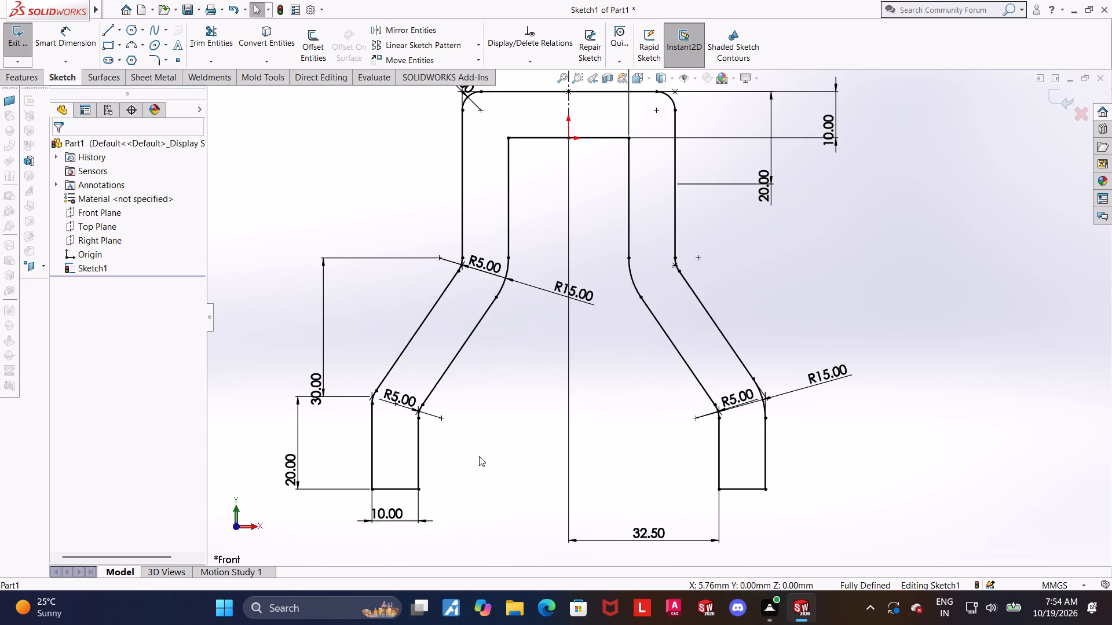
{"action": "scroll", "coordinate": [479, 456], "scroll_direction": "down", "scroll_amount": 1}
{"action": "scroll", "coordinate": [479, 456], "scroll_direction": "up", "scroll_amount": 1}
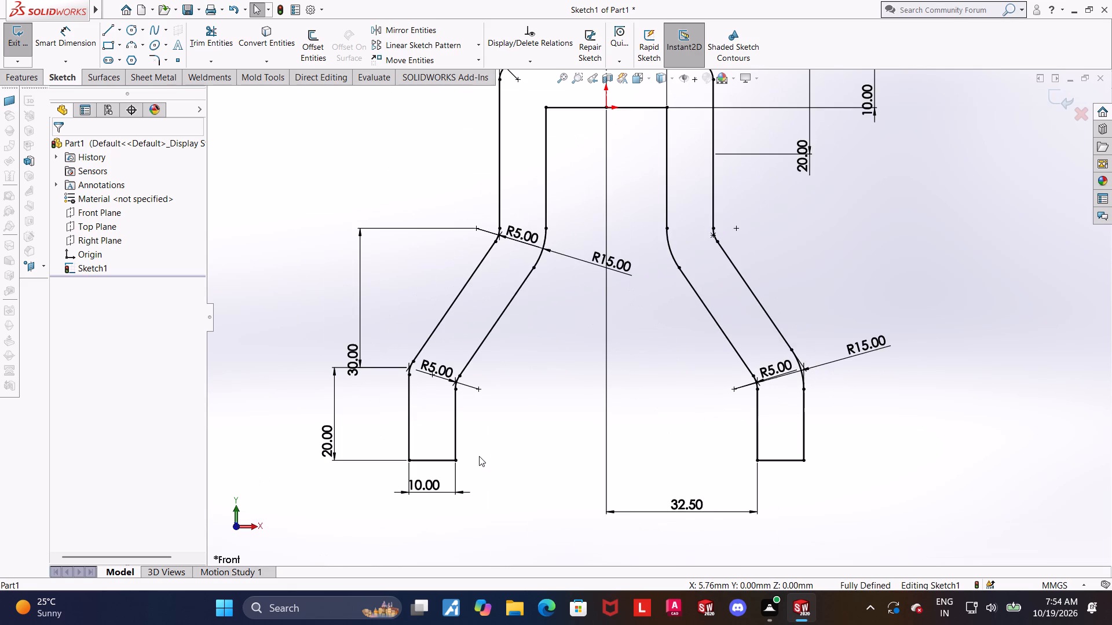
{"action": "scroll", "coordinate": [479, 456], "scroll_direction": "up", "scroll_amount": 1}
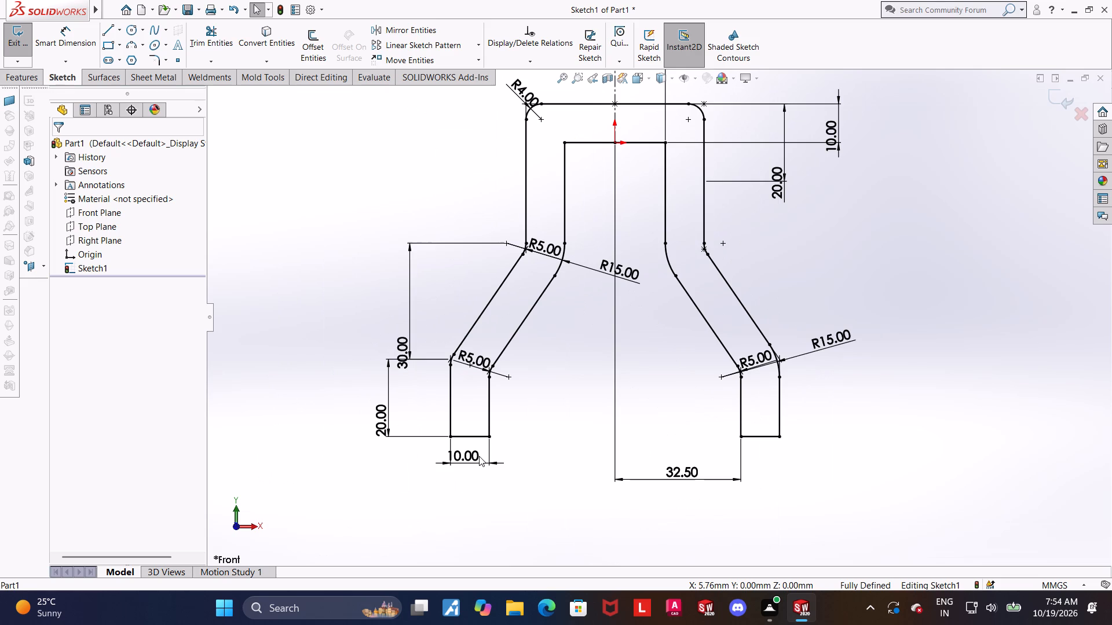
{"action": "scroll", "coordinate": [479, 456], "scroll_direction": "down", "scroll_amount": 1}
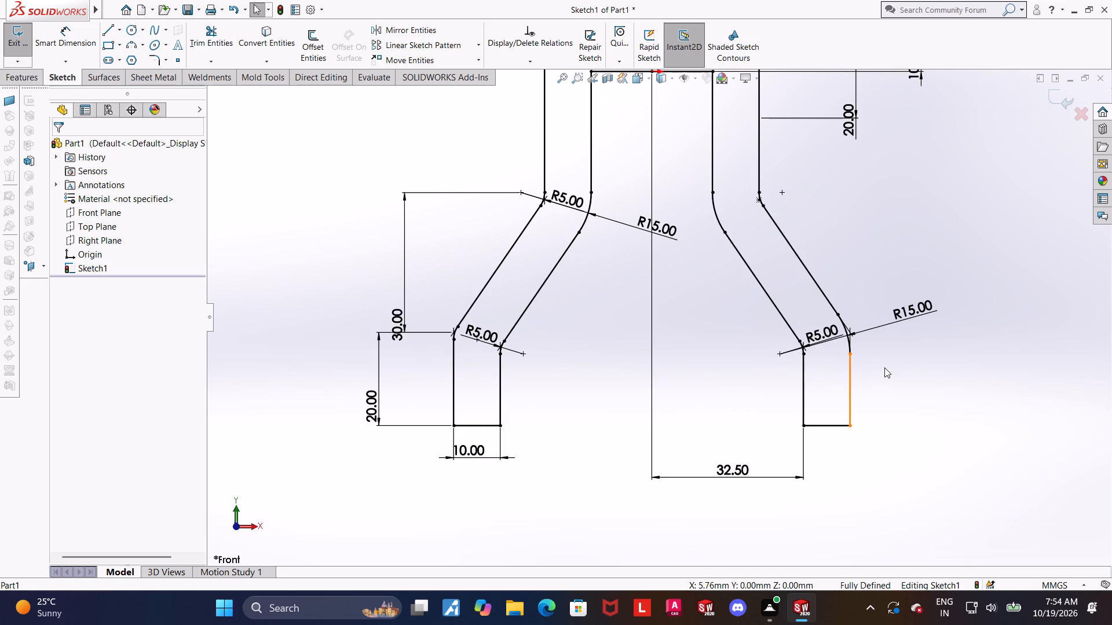
{"action": "scroll", "coordinate": [909, 394], "scroll_direction": "down", "scroll_amount": 1}
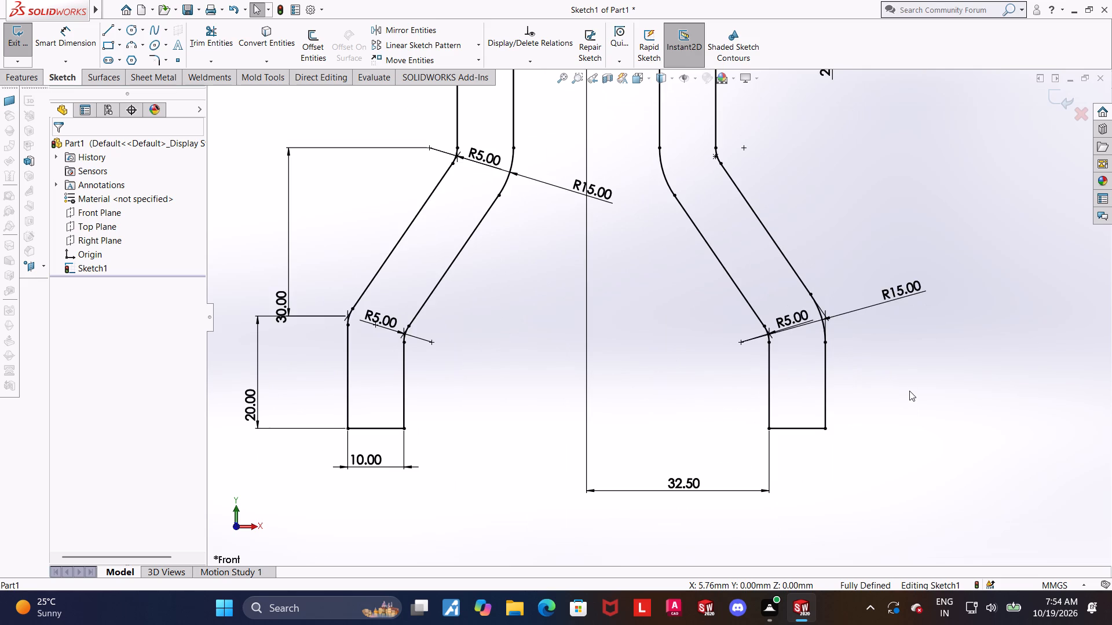
{"action": "scroll", "coordinate": [875, 275], "scroll_direction": "up", "scroll_amount": 1}
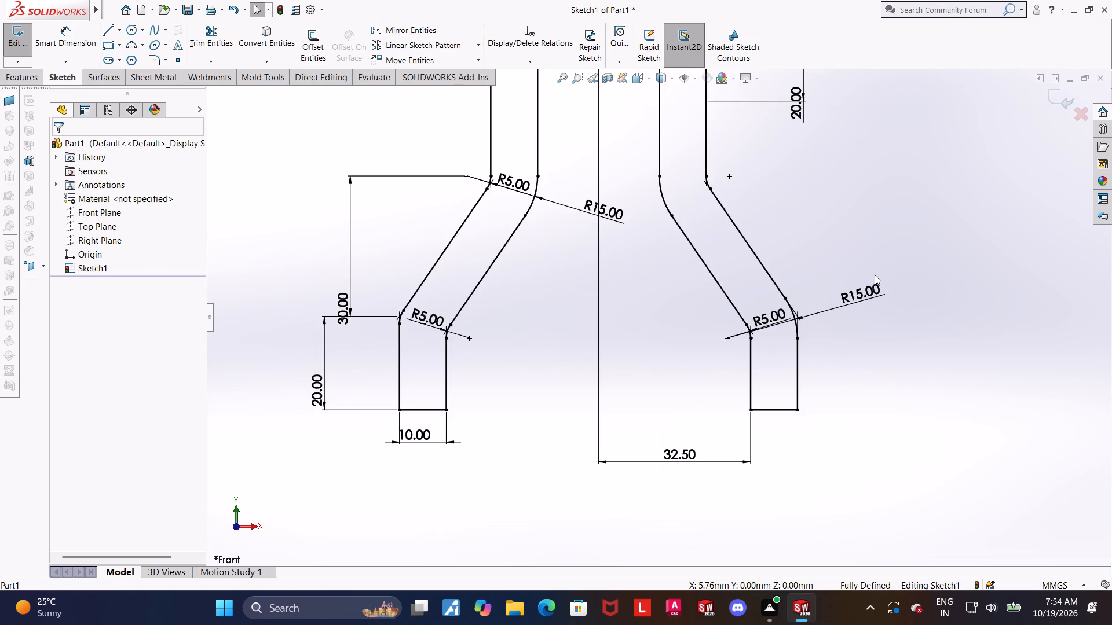
Inspect the finished profile once more, checking the dimensions and fillet radii on both legs and the top section.
{"action": "scroll", "coordinate": [875, 275], "scroll_direction": "down", "scroll_amount": 1}
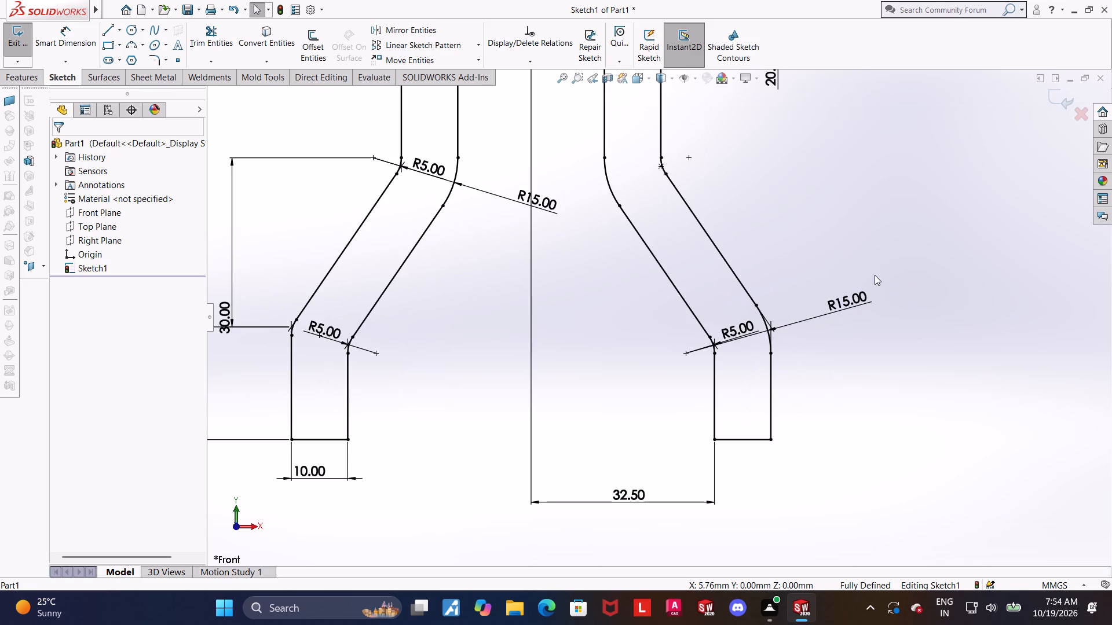
{"action": "scroll", "coordinate": [875, 275], "scroll_direction": "down", "scroll_amount": 1}
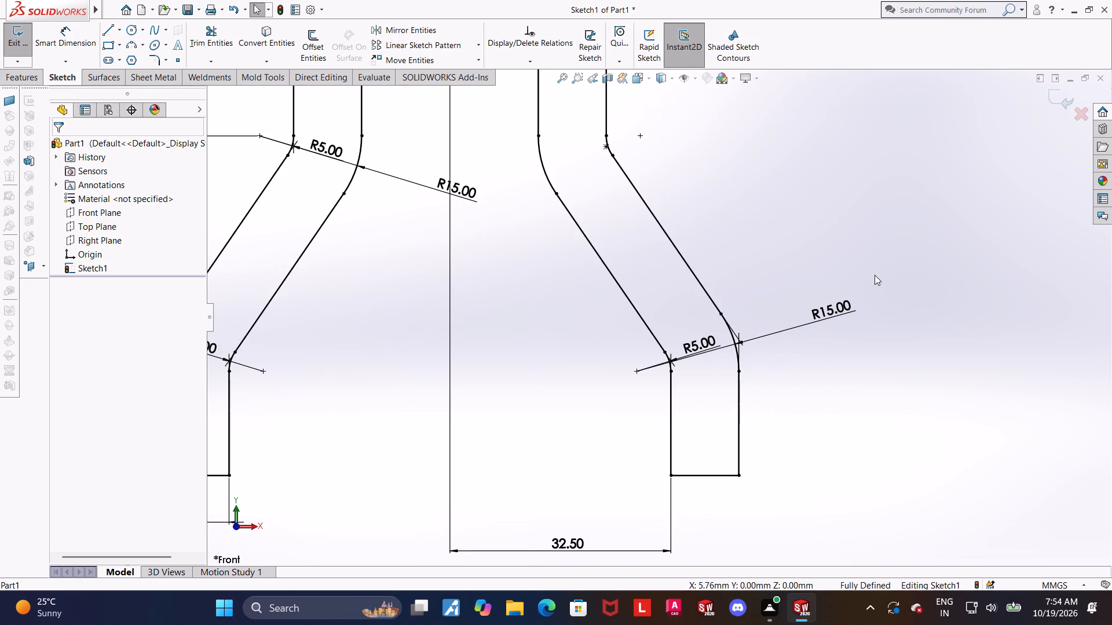
{"action": "scroll", "coordinate": [875, 275], "scroll_direction": "down", "scroll_amount": 1}
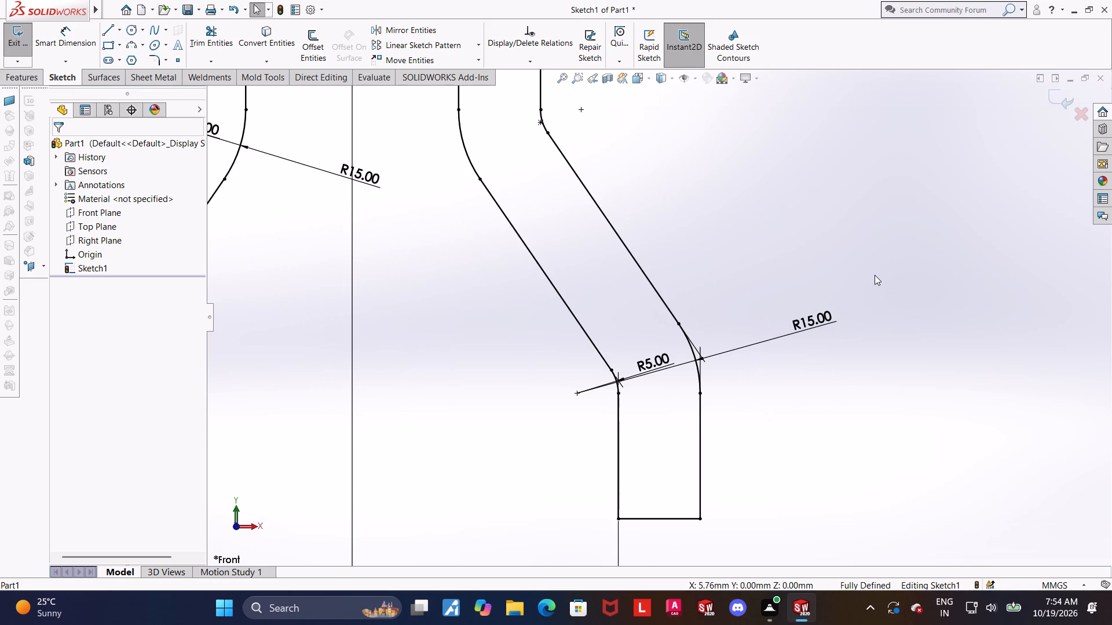
{"action": "scroll", "coordinate": [875, 275], "scroll_direction": "down", "scroll_amount": 1}
{"action": "scroll", "coordinate": [678, 300], "scroll_direction": "up", "scroll_amount": 5}
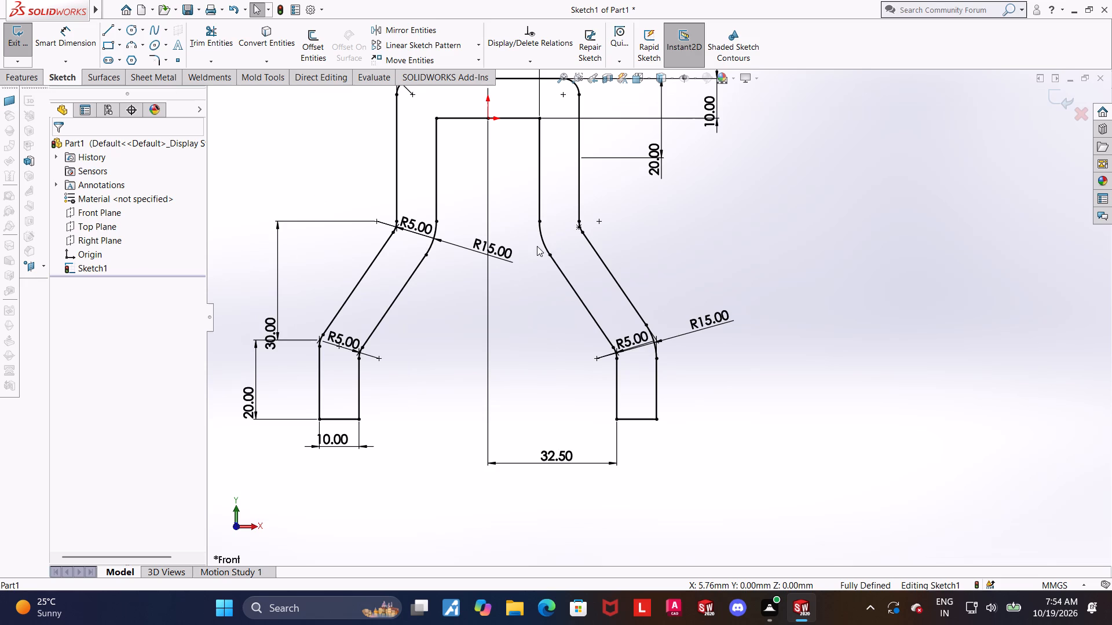
{"action": "scroll", "coordinate": [533, 245], "scroll_direction": "up", "scroll_amount": 3}
{"action": "scroll", "coordinate": [605, 174], "scroll_direction": "down", "scroll_amount": 5}
{"action": "scroll", "coordinate": [592, 168], "scroll_direction": "up", "scroll_amount": 1}
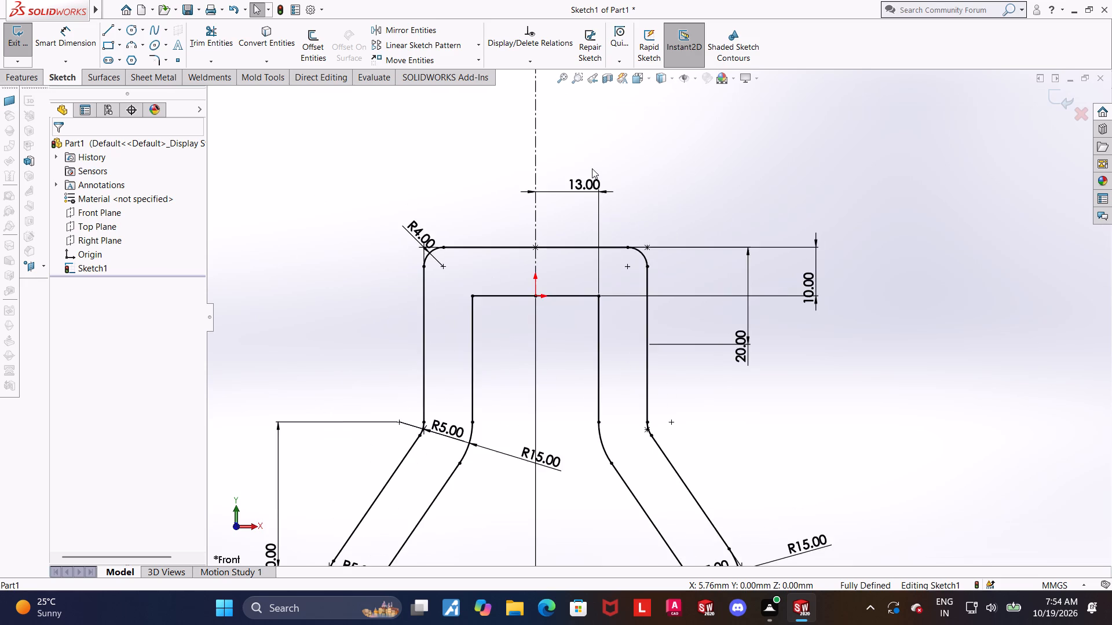
{"action": "scroll", "coordinate": [592, 168], "scroll_direction": "down", "scroll_amount": 1}
{"action": "scroll", "coordinate": [554, 211], "scroll_direction": "down", "scroll_amount": 1}
{"action": "scroll", "coordinate": [590, 280], "scroll_direction": "up", "scroll_amount": 1}
{"action": "scroll", "coordinate": [716, 314], "scroll_direction": "up", "scroll_amount": 1}
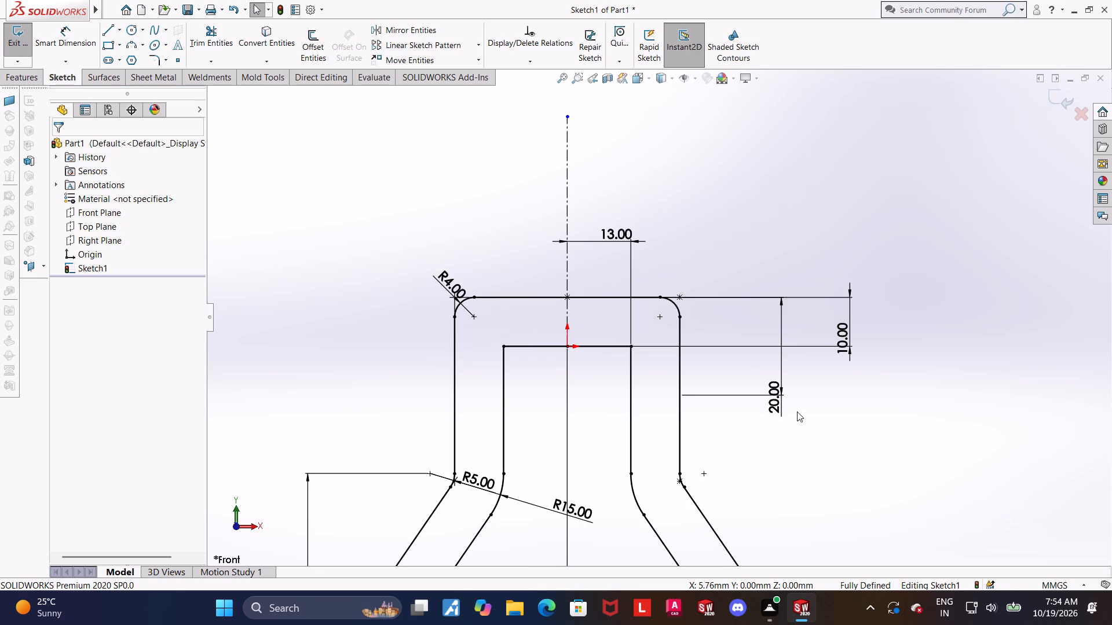
{"action": "scroll", "coordinate": [797, 410], "scroll_direction": "up", "scroll_amount": 1}
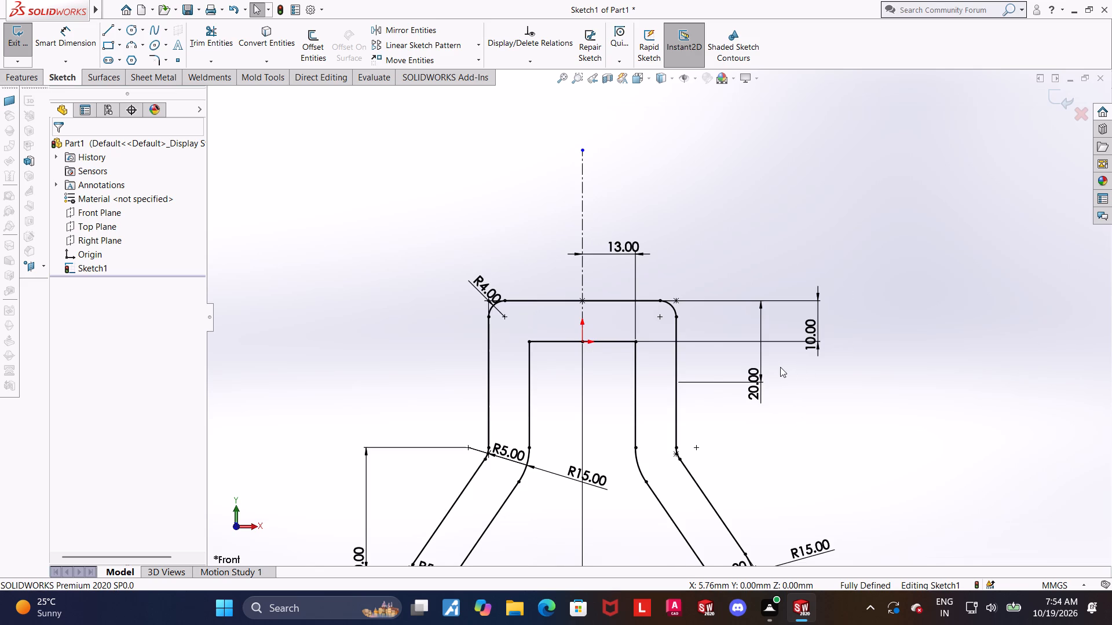
{"action": "scroll", "coordinate": [780, 367], "scroll_direction": "up", "scroll_amount": 3}
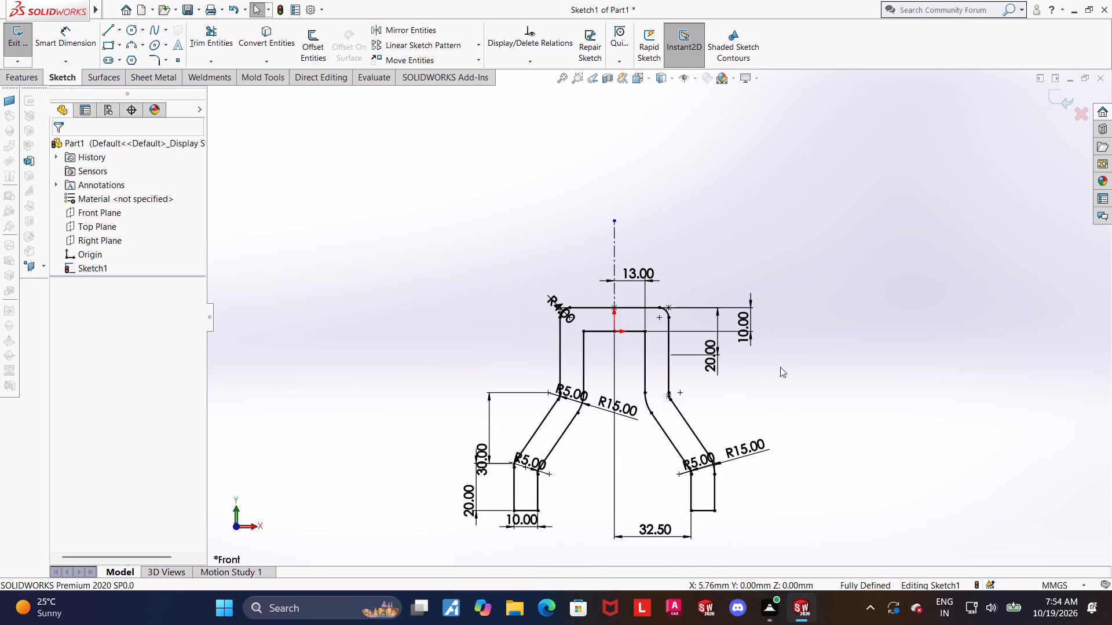
{"action": "scroll", "coordinate": [720, 343], "scroll_direction": "down", "scroll_amount": 1}
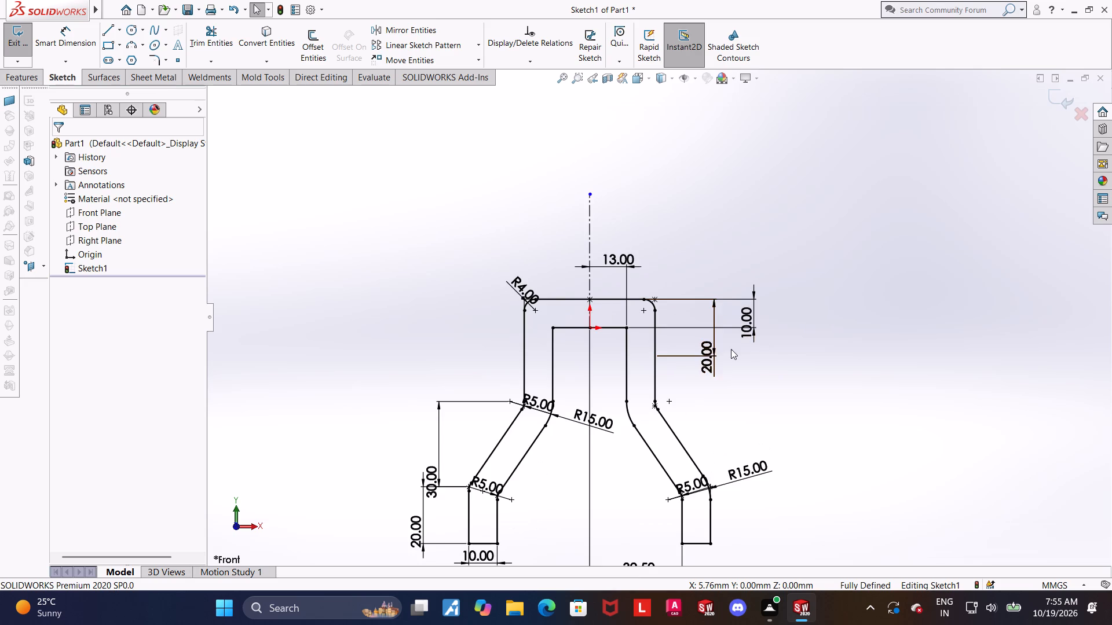
{"action": "scroll", "coordinate": [707, 321], "scroll_direction": "down", "scroll_amount": 2}
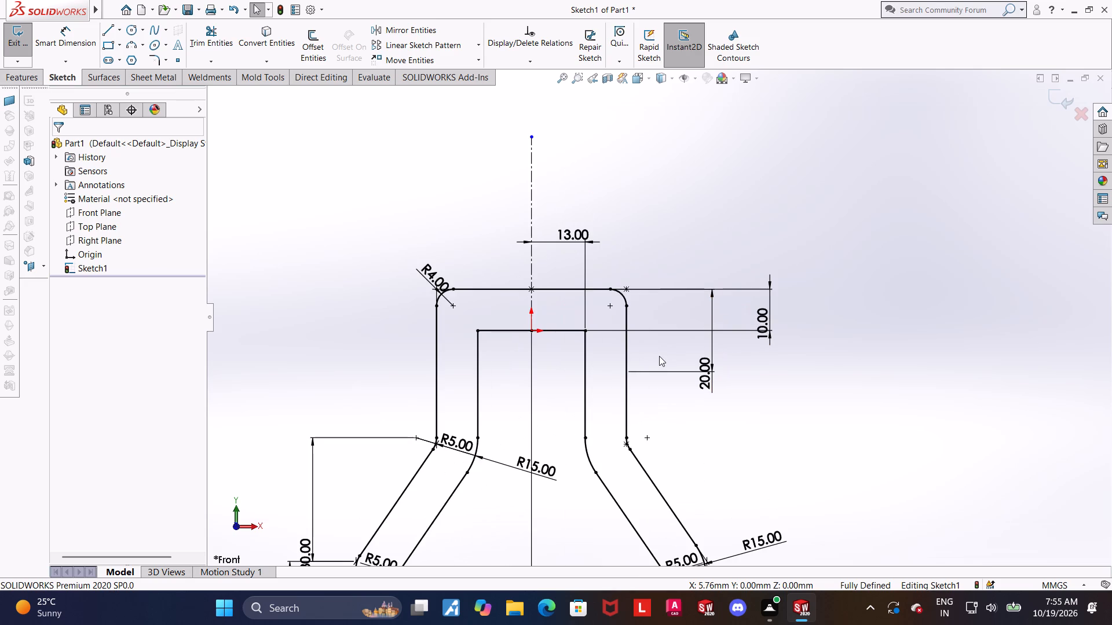
{"action": "scroll", "coordinate": [654, 354], "scroll_direction": "up", "scroll_amount": 2}
{"action": "scroll", "coordinate": [667, 400], "scroll_direction": "up", "scroll_amount": 2}
{"action": "scroll", "coordinate": [677, 436], "scroll_direction": "down", "scroll_amount": 2}
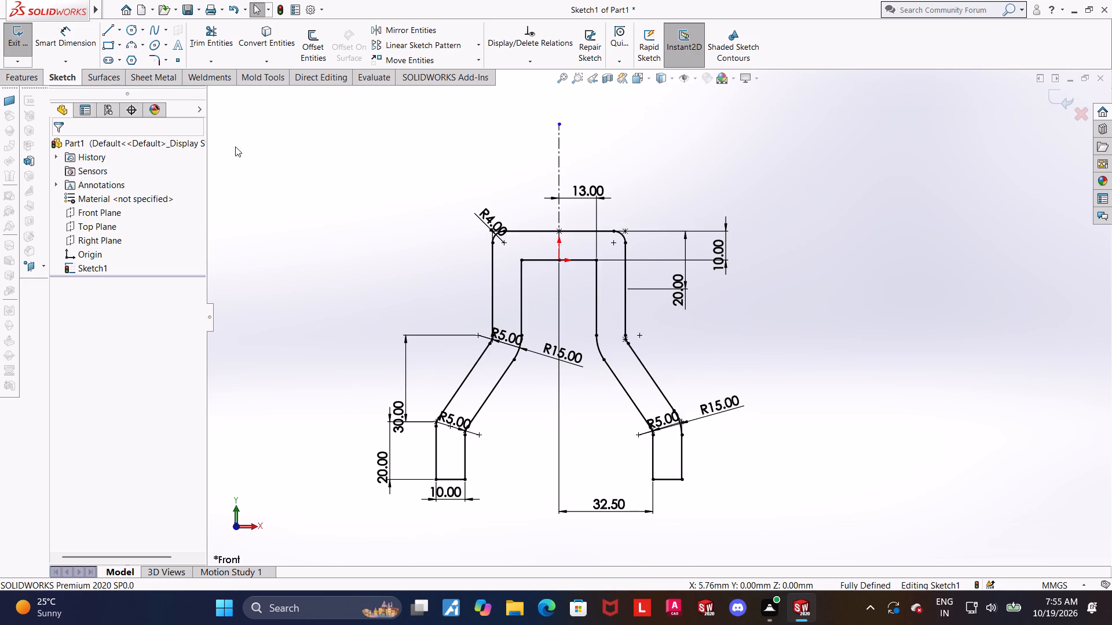
Measure the wall thickness between the left leg's sloped lines and between its upper vertical lines.
{"action": "left_click", "coordinate": [79, 39]}
{"action": "left_click", "coordinate": [465, 378]}
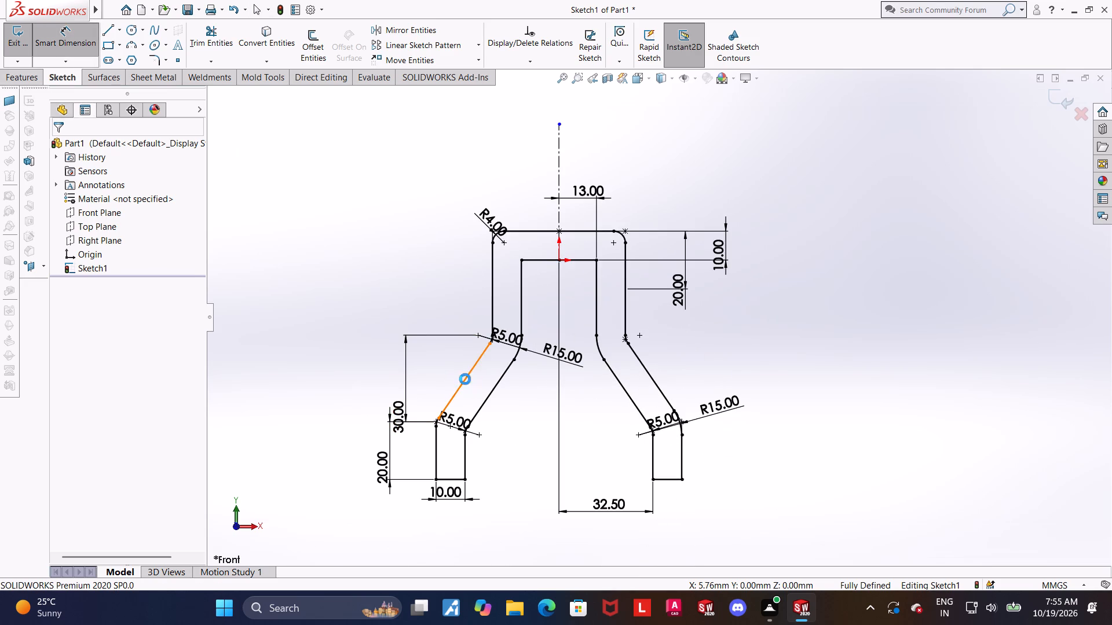
{"action": "left_click", "coordinate": [487, 395]}
{"action": "key", "text": "Escape"}
{"action": "key", "text": "Escape"}
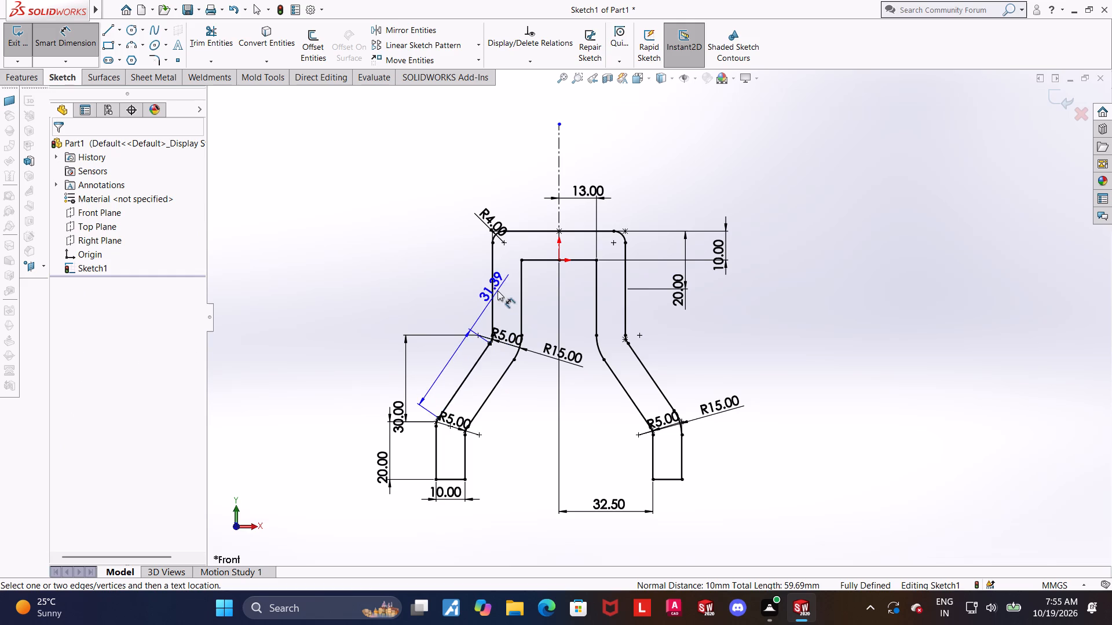
{"action": "left_click", "coordinate": [493, 289]}
{"action": "left_click", "coordinate": [521, 300]}
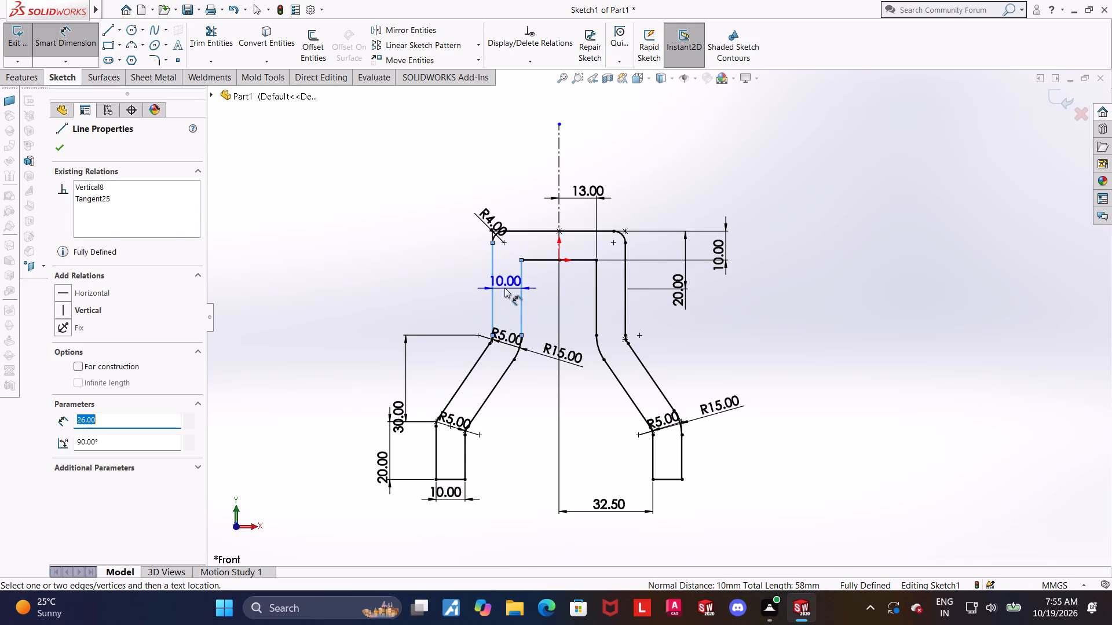
{"action": "key", "text": "Escape"}
{"action": "key", "text": "Escape"}
{"action": "key", "text": "Escape"}
{"action": "key", "text": "Escape"}
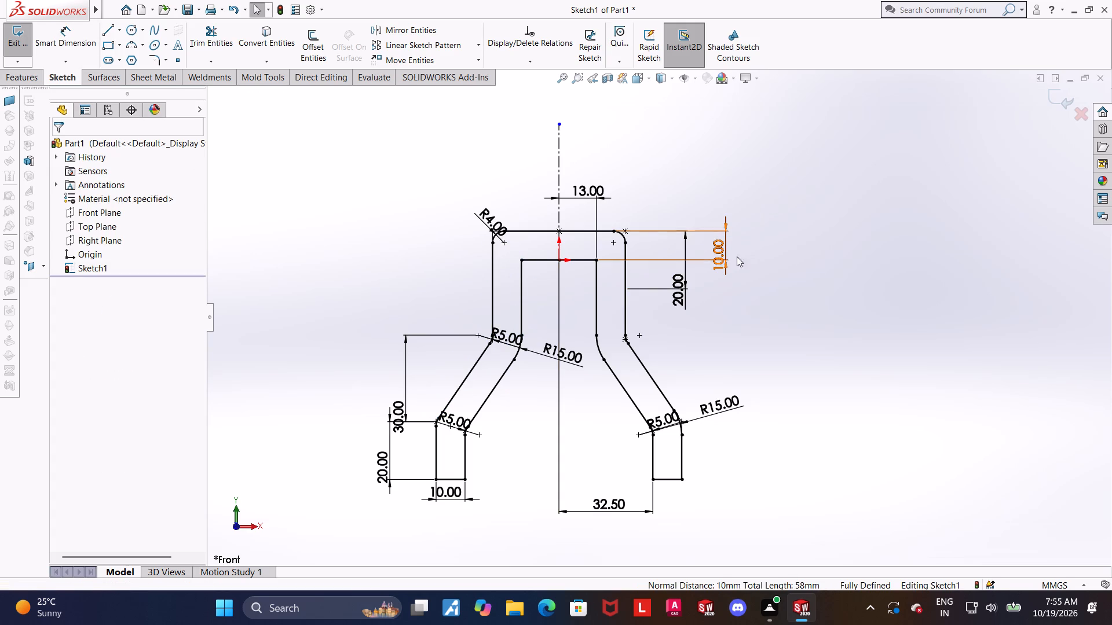
Close the profile sketch and extrude it as a boss, Mid Plane, to a depth of 46 mm.
{"action": "left_click", "coordinate": [1048, 97]}
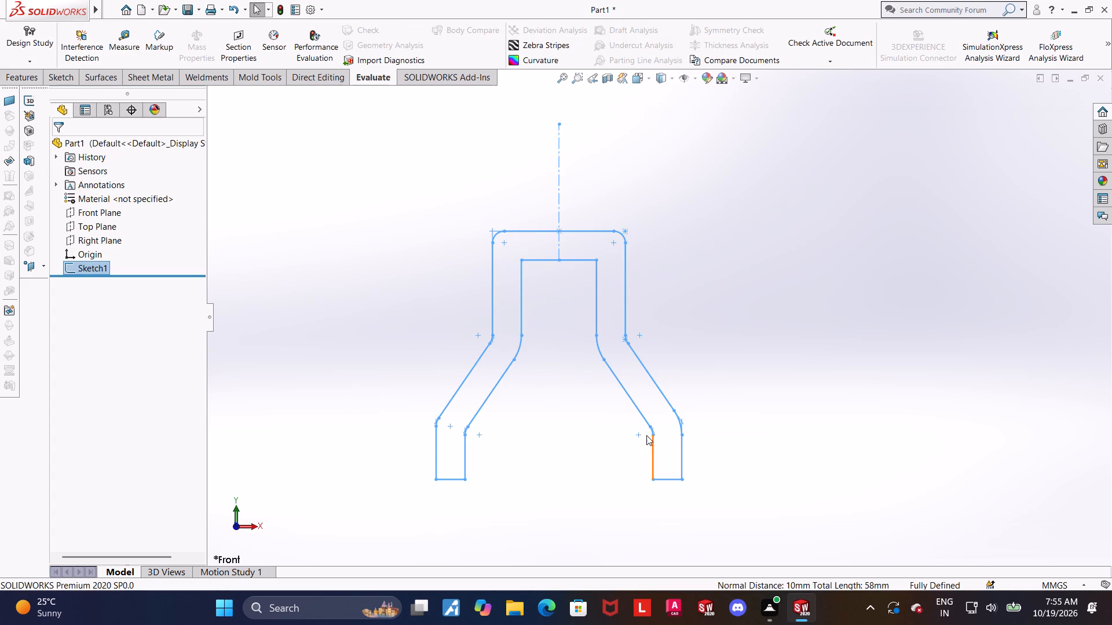
{"action": "left_click", "coordinate": [28, 75]}
{"action": "left_click", "coordinate": [29, 45]}
{"action": "middle_click_drag", "start_coordinate": [935, 241], "coordinate": [920, 252]}
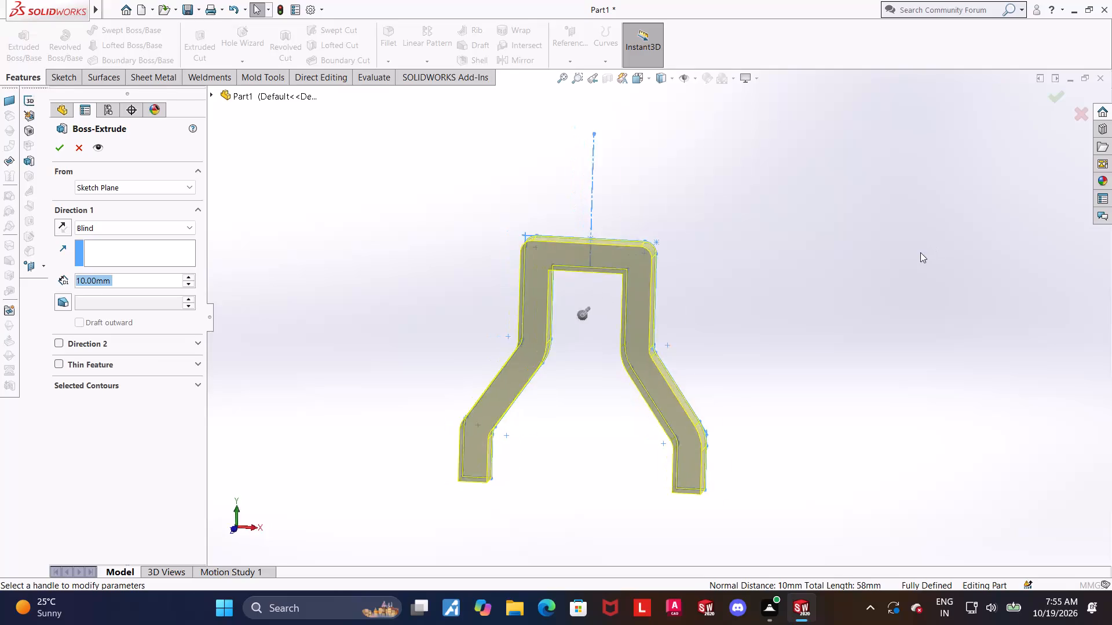
{"action": "middle_click_drag", "start_coordinate": [920, 252], "coordinate": [909, 260]}
{"action": "left_click", "coordinate": [156, 219]}
{"action": "left_click", "coordinate": [155, 221]}
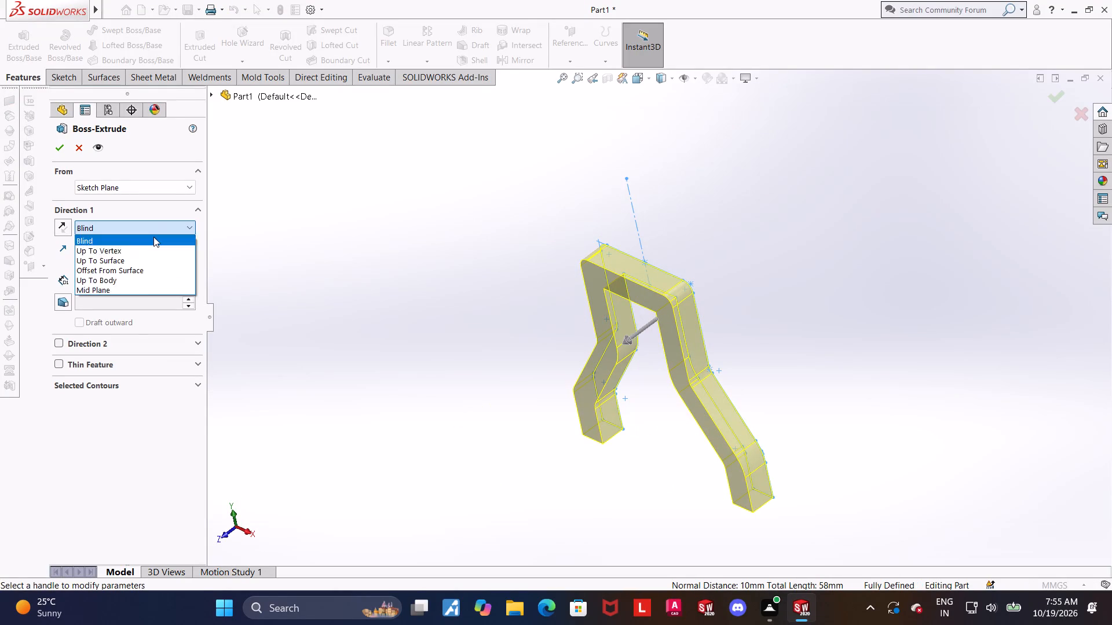
{"action": "left_click", "coordinate": [146, 285]}
{"action": "middle_click_drag", "start_coordinate": [416, 370], "coordinate": [411, 323]}
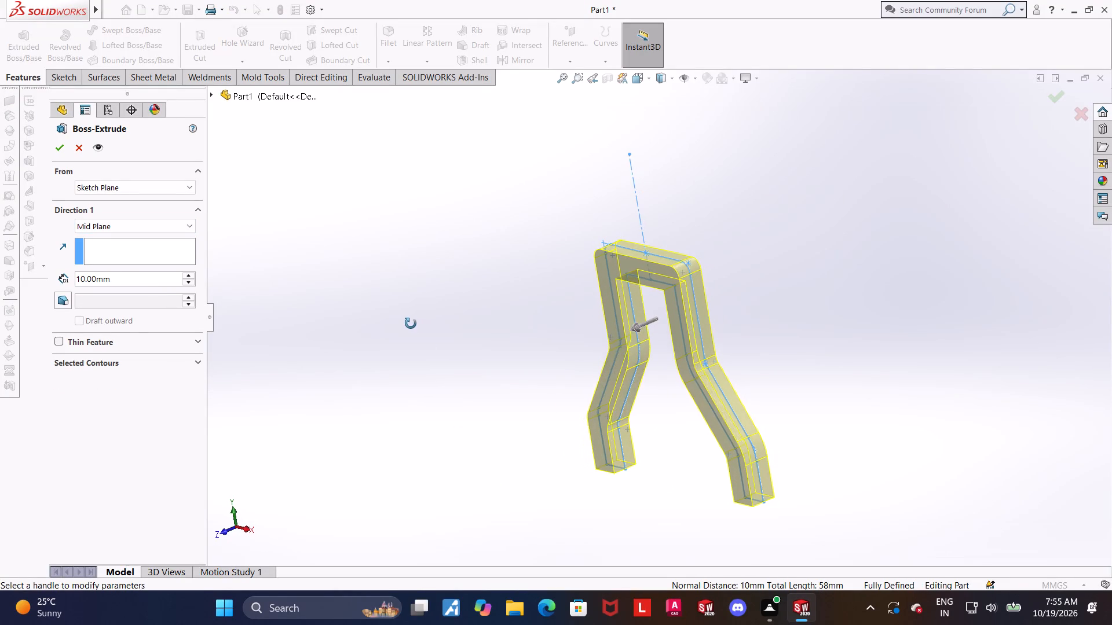
{"action": "middle_click_drag", "start_coordinate": [411, 323], "coordinate": [418, 333]}
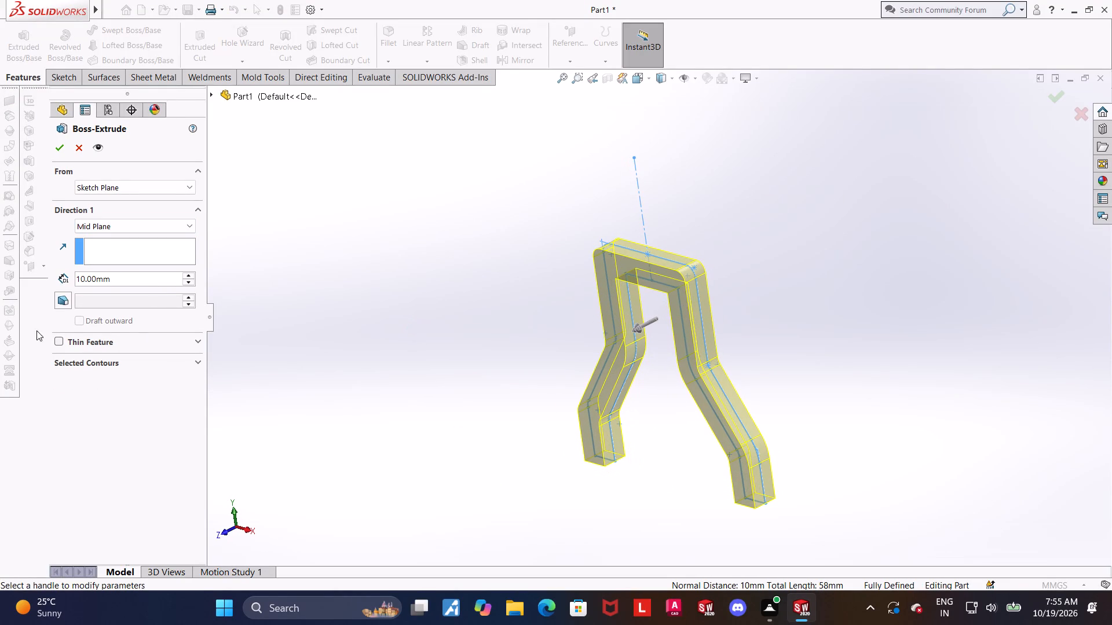
{"action": "left_click", "coordinate": [177, 280]}
{"action": "left_click_drag", "start_coordinate": [159, 282], "coordinate": [31, 285]}
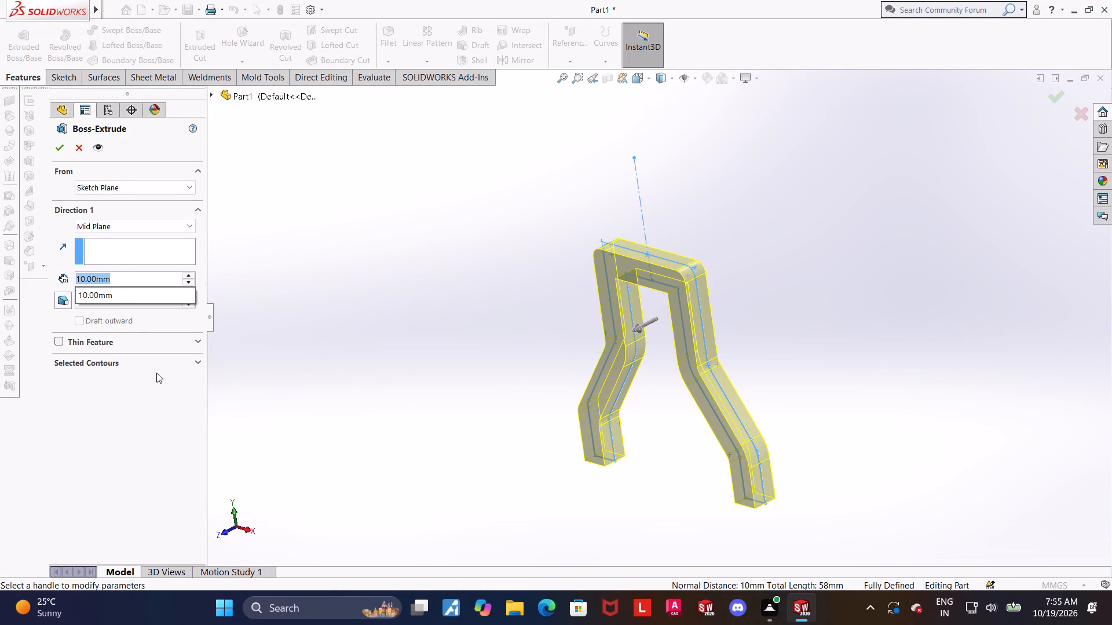
{"action": "type", "text": "46"}
{"action": "key", "text": "Return"}
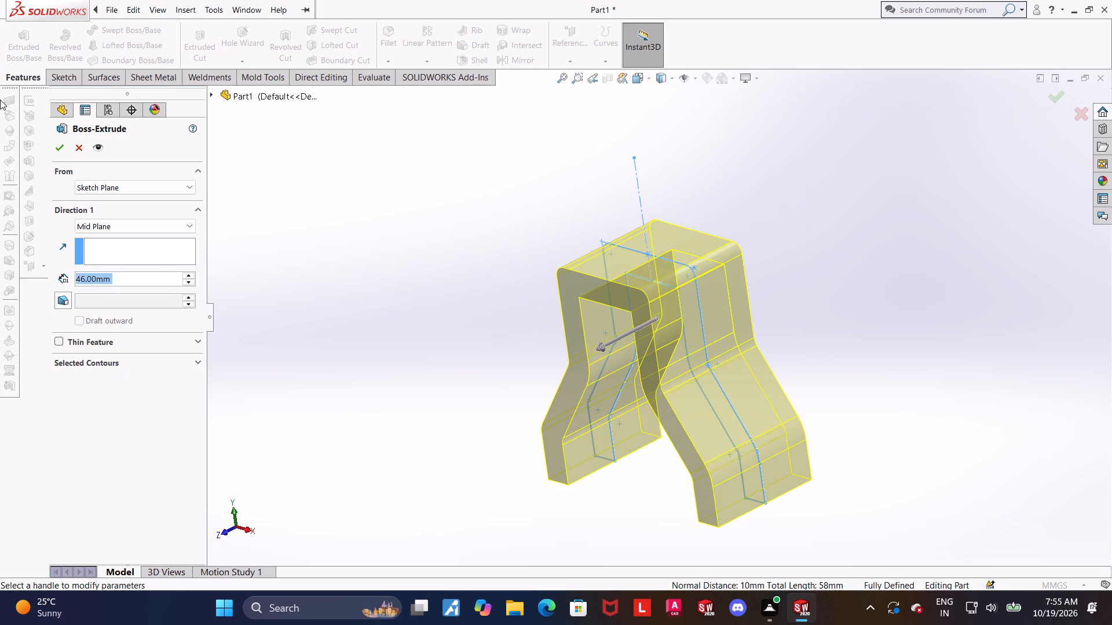
{"action": "left_click", "coordinate": [61, 146]}
{"action": "left_click", "coordinate": [505, 297]}
Start a sketch on the outer vertical face at the foot of the right leg, viewed normal to it.
{"action": "scroll", "coordinate": [507, 298], "scroll_direction": "up", "scroll_amount": 4}
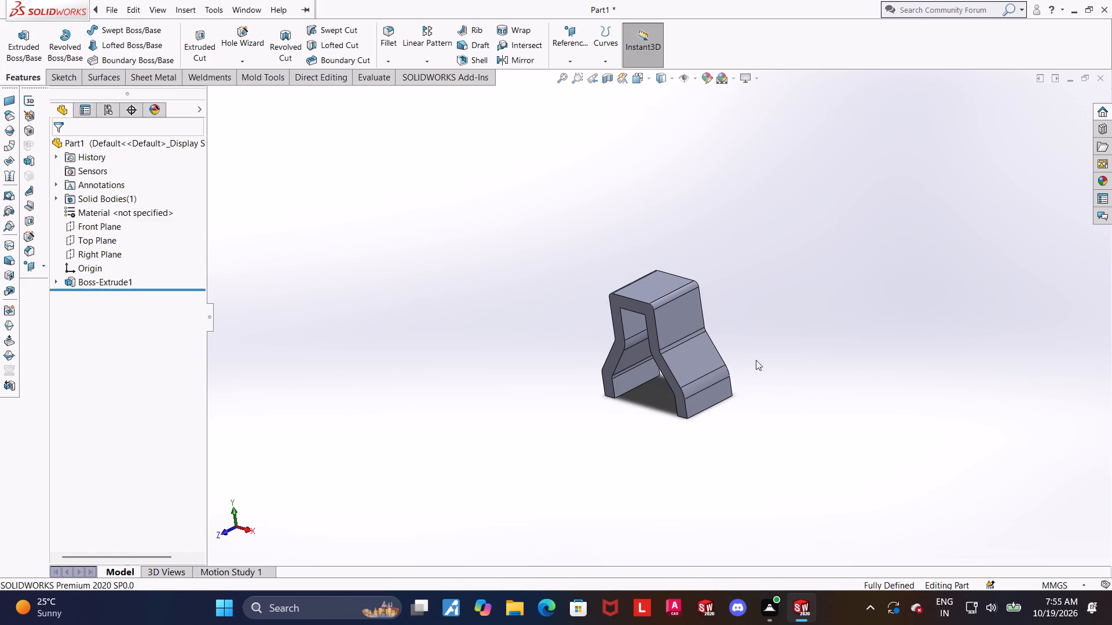
{"action": "middle_click_drag", "start_coordinate": [765, 348], "coordinate": [786, 289]}
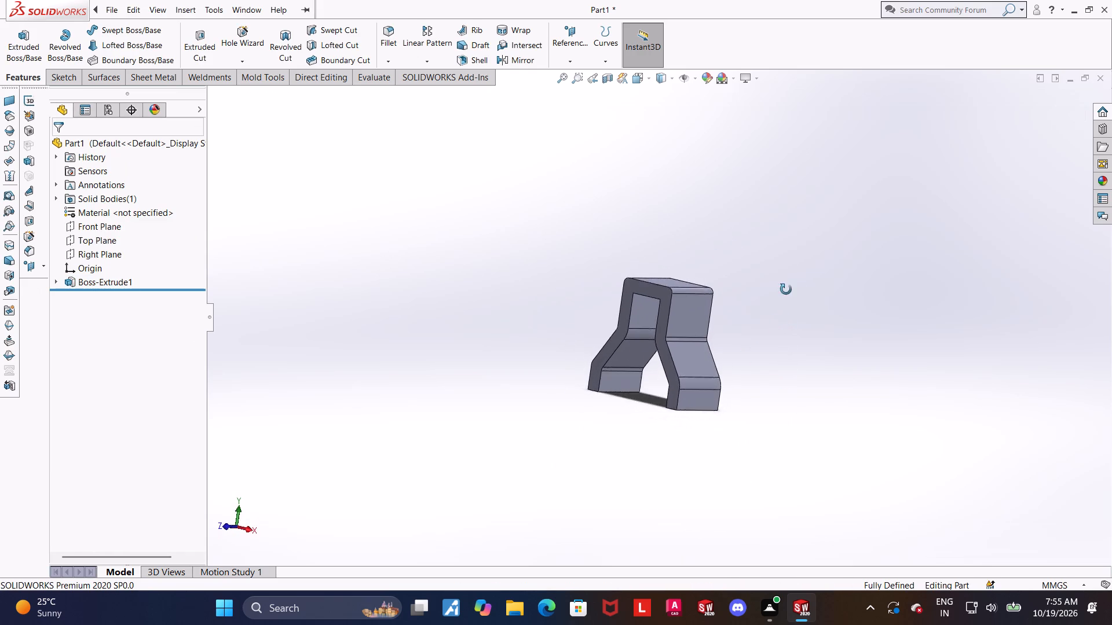
{"action": "middle_click_drag", "start_coordinate": [786, 289], "coordinate": [821, 247]}
{"action": "middle_click_drag", "start_coordinate": [781, 388], "coordinate": [773, 395]}
{"action": "middle_click_drag", "start_coordinate": [725, 431], "coordinate": [672, 450]}
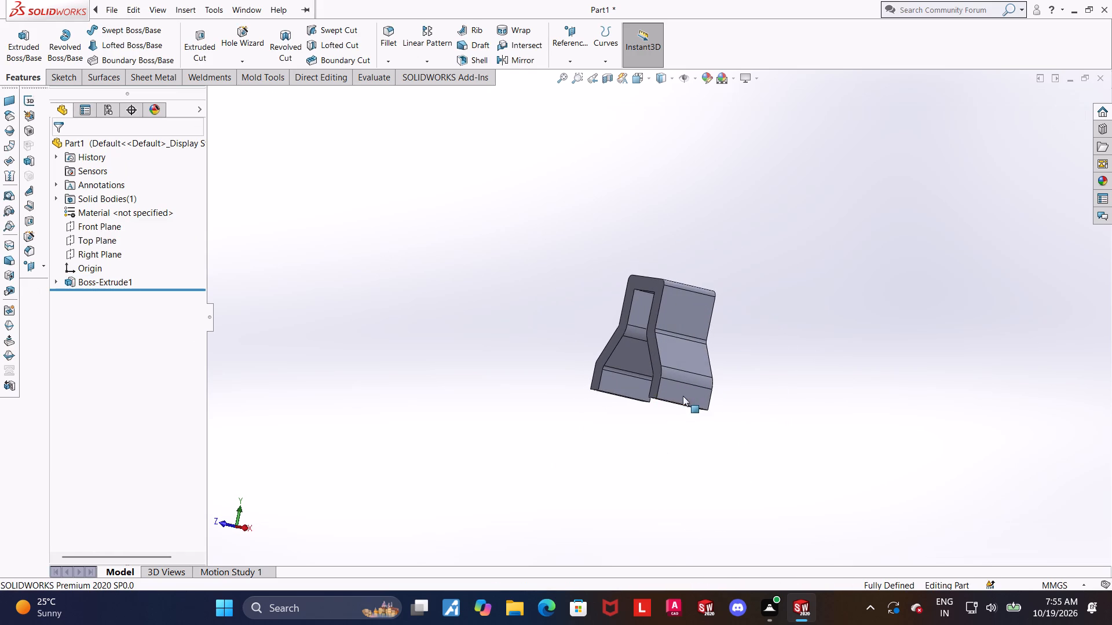
{"action": "left_click", "coordinate": [683, 396]}
{"action": "left_click", "coordinate": [730, 361]}
{"action": "left_click", "coordinate": [99, 297]}
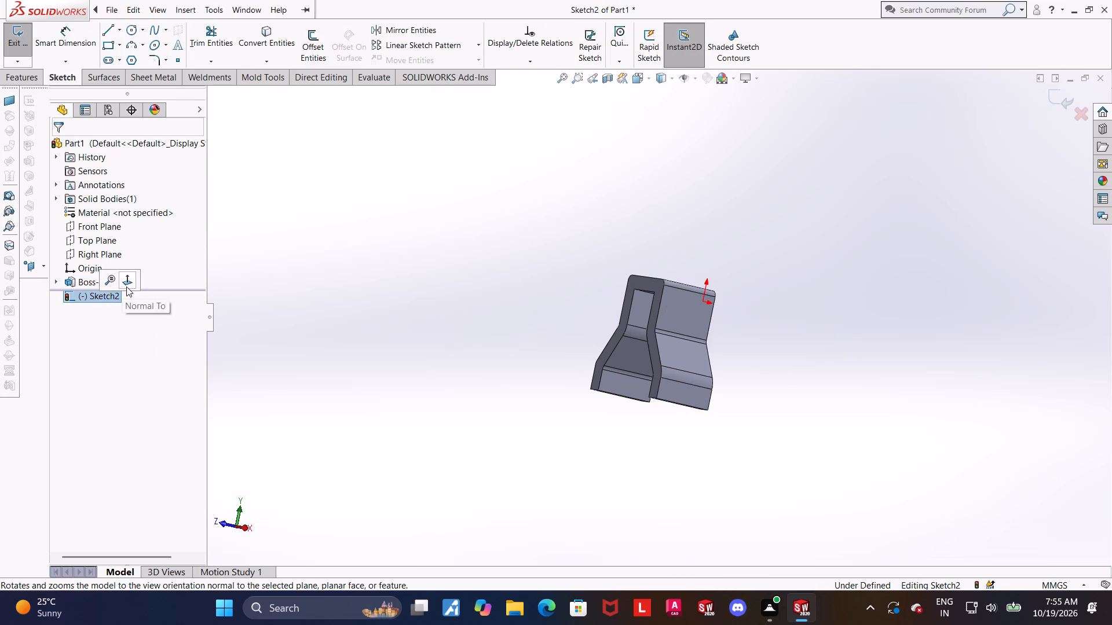
{"action": "left_click", "coordinate": [126, 286]}
Draw a 23 mm radius circle centered on the midpoint of the face's bottom edge, reaching the edge's endpoint.
{"action": "scroll", "coordinate": [683, 486], "scroll_direction": "up", "scroll_amount": 5}
{"action": "scroll", "coordinate": [741, 481], "scroll_direction": "down", "scroll_amount": 3}
{"action": "left_click", "coordinate": [837, 351]}
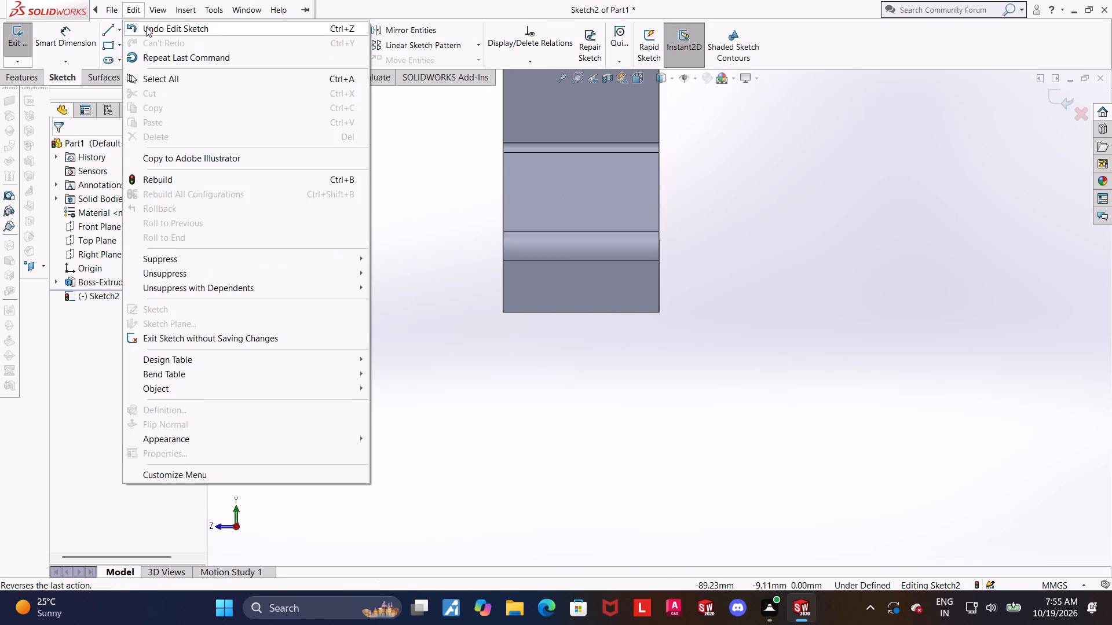
{"action": "left_click", "coordinate": [494, 187]}
{"action": "left_click", "coordinate": [131, 32]}
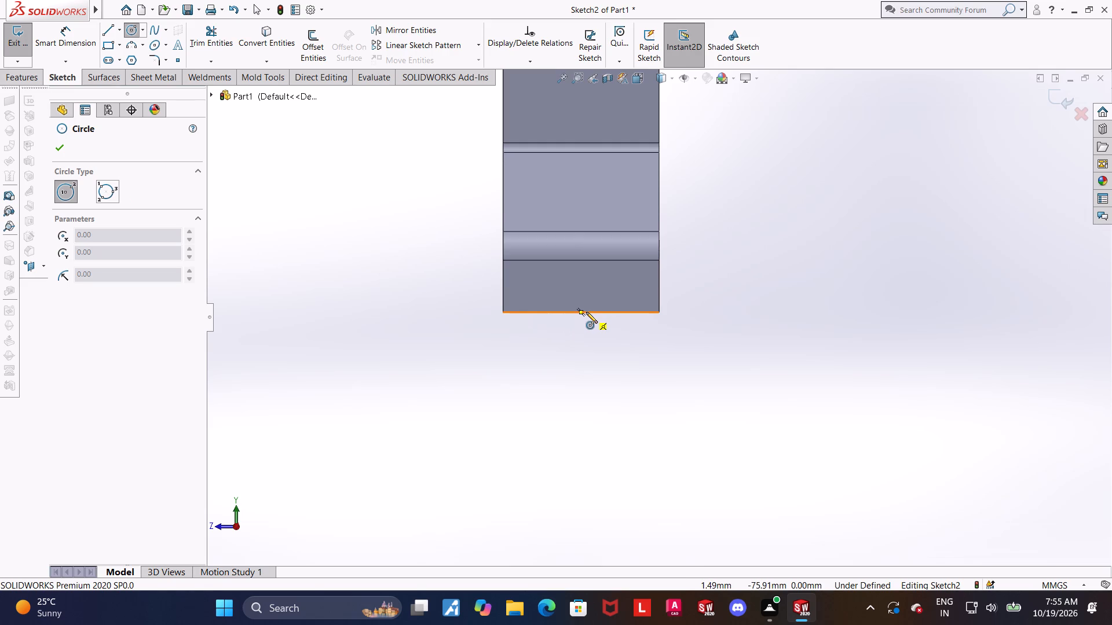
{"action": "left_click", "coordinate": [584, 312]}
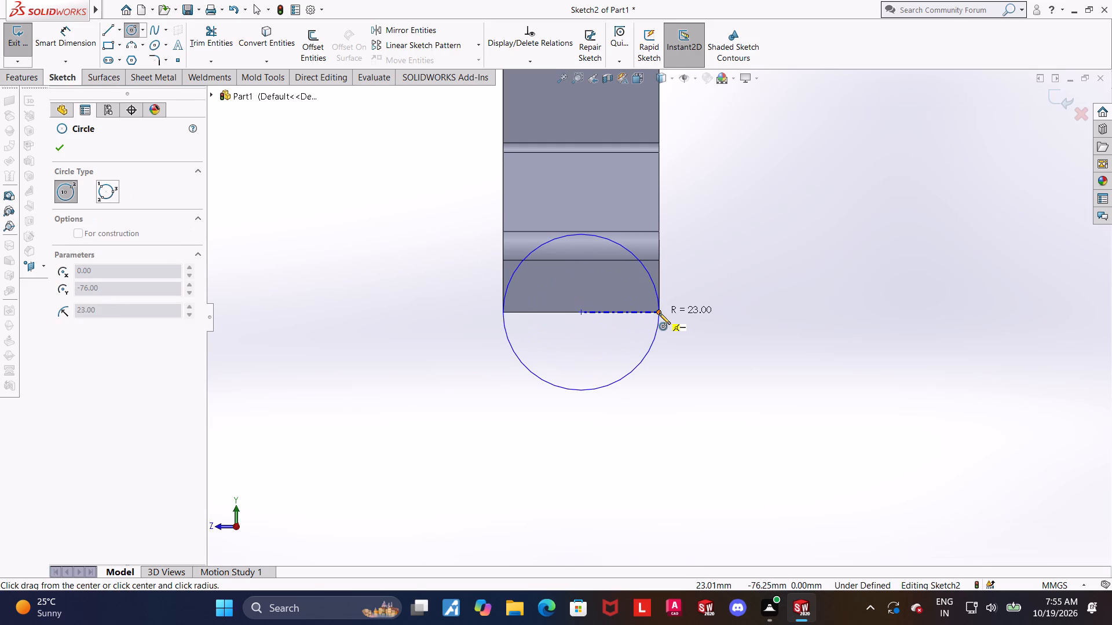
{"action": "left_click", "coordinate": [659, 313]}
{"action": "key", "text": "Escape"}
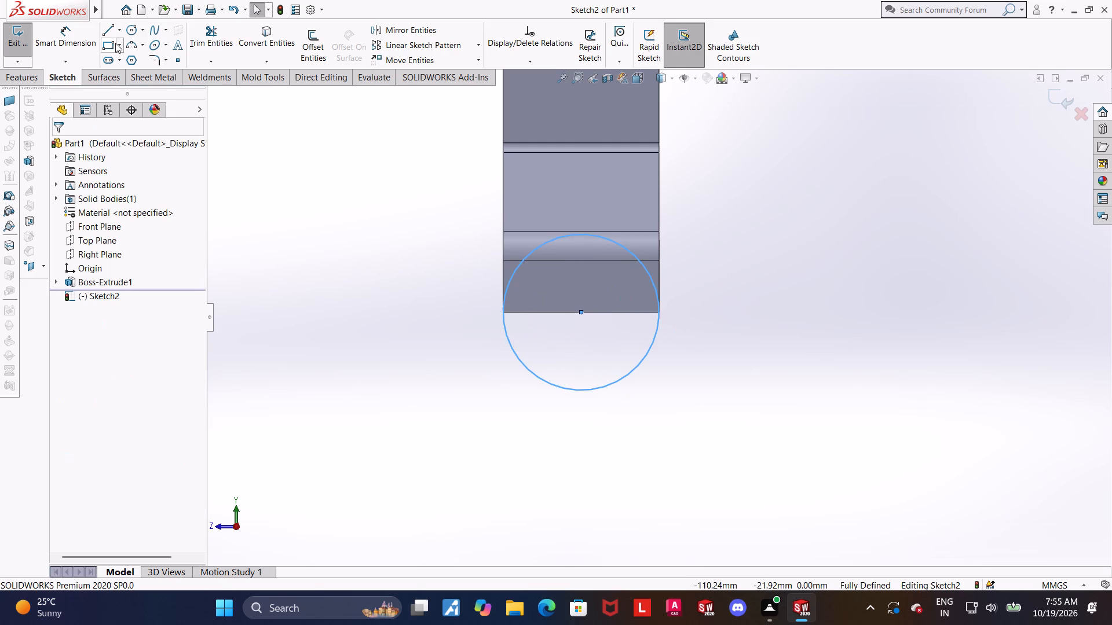
Draw a horizontal line along the face's bottom edge, spanning the circle's full diameter.
{"action": "left_click", "coordinate": [111, 35]}
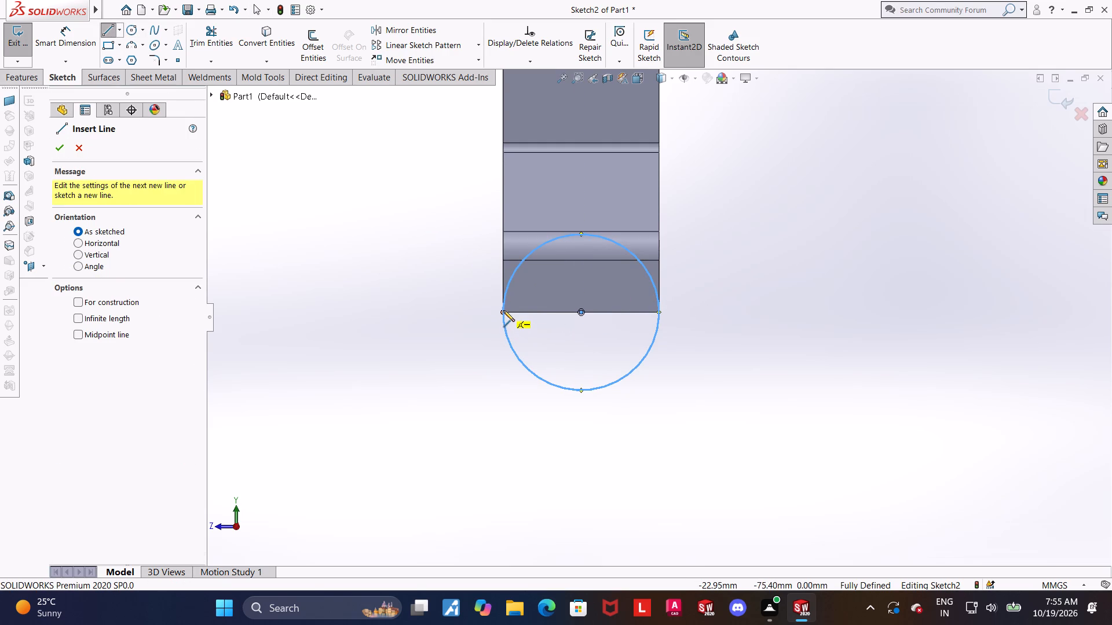
{"action": "left_click", "coordinate": [503, 310]}
{"action": "left_click", "coordinate": [656, 314]}
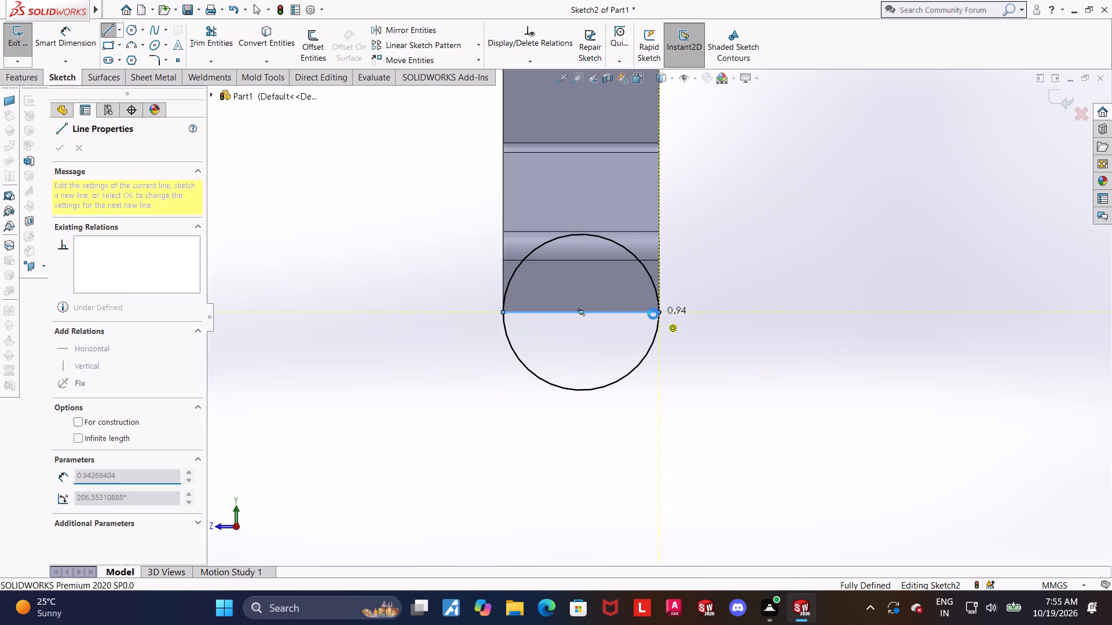
{"action": "key", "text": "Escape"}
{"action": "key", "text": "Escape"}
Trim away the circle's upper half to leave a closed semicircle below the leg, and exit the sketch.
{"action": "left_click", "coordinate": [195, 35]}
{"action": "left_click_drag", "start_coordinate": [620, 272], "coordinate": [686, 196]}
{"action": "key", "text": "Escape"}
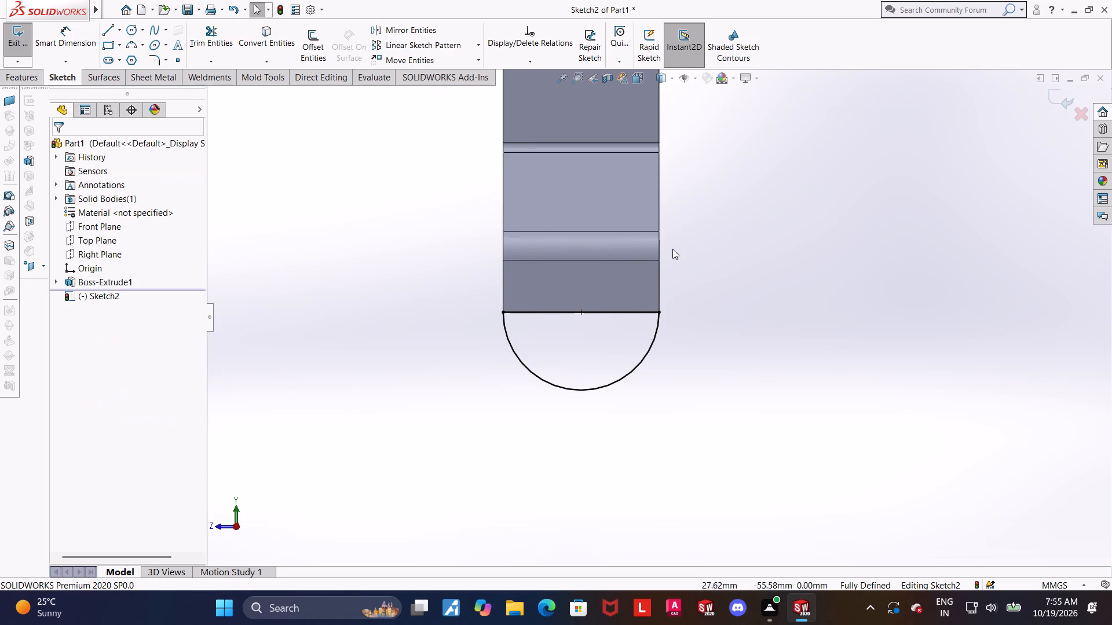
{"action": "scroll", "coordinate": [635, 263], "scroll_direction": "up", "scroll_amount": 4}
{"action": "scroll", "coordinate": [627, 270], "scroll_direction": "down", "scroll_amount": 1}
{"action": "middle_click_drag", "start_coordinate": [636, 328], "coordinate": [685, 345]}
{"action": "scroll", "coordinate": [685, 345], "scroll_direction": "up", "scroll_amount": 1}
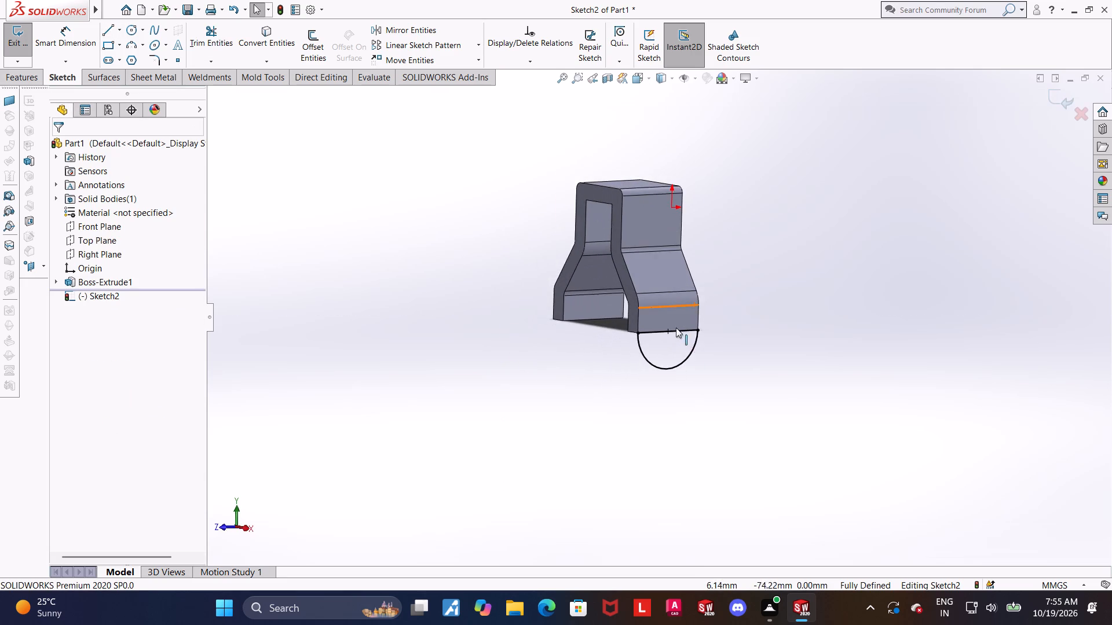
{"action": "scroll", "coordinate": [674, 327], "scroll_direction": "down", "scroll_amount": 3}
{"action": "left_click", "coordinate": [1049, 93]}
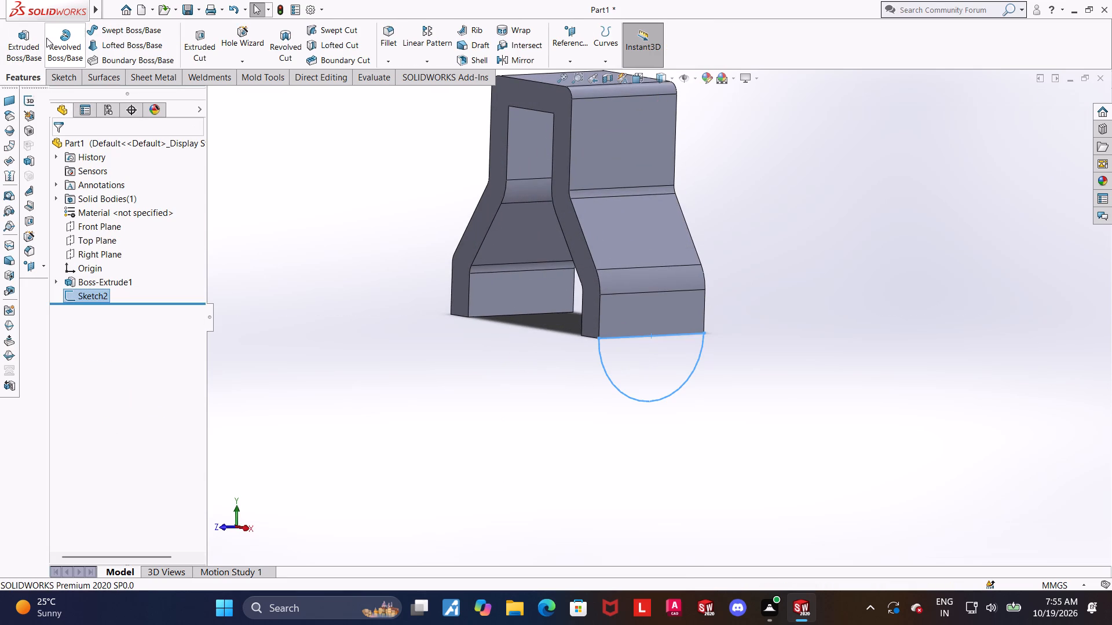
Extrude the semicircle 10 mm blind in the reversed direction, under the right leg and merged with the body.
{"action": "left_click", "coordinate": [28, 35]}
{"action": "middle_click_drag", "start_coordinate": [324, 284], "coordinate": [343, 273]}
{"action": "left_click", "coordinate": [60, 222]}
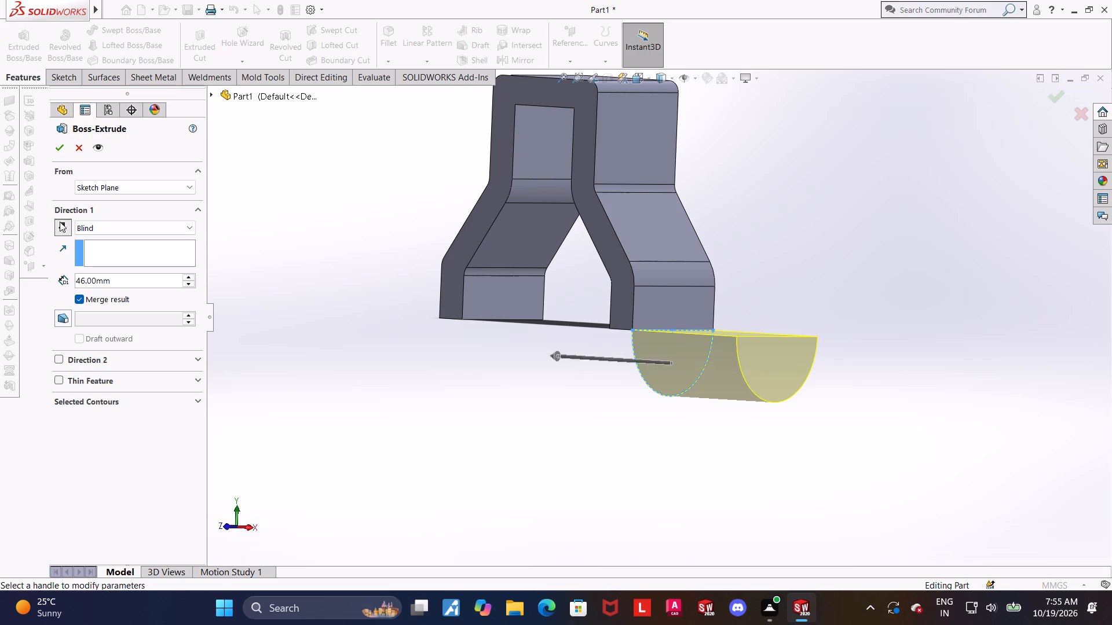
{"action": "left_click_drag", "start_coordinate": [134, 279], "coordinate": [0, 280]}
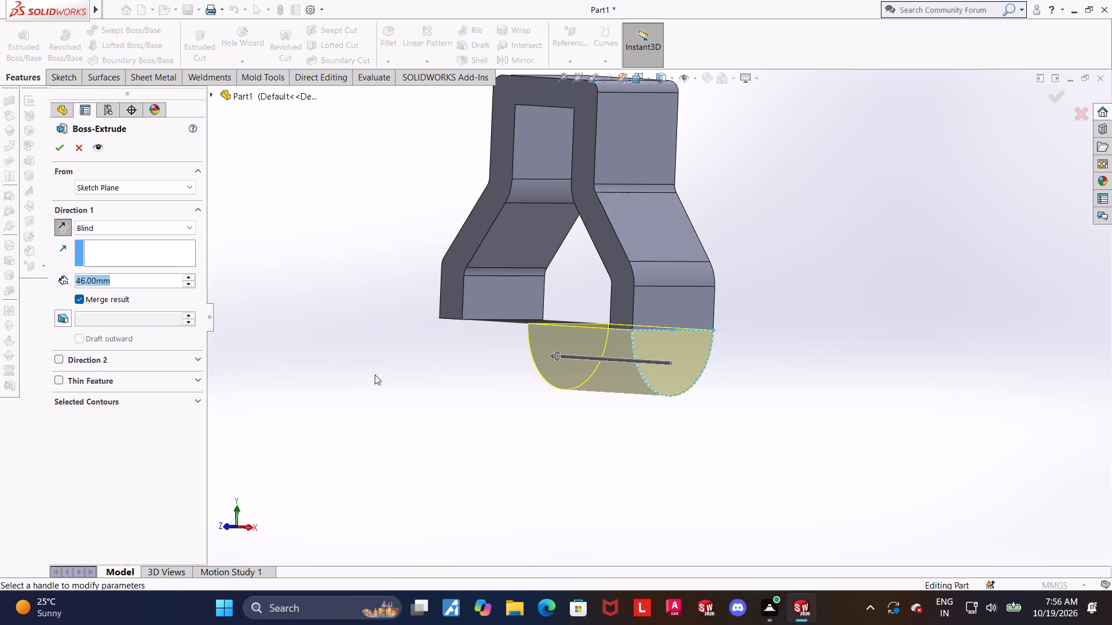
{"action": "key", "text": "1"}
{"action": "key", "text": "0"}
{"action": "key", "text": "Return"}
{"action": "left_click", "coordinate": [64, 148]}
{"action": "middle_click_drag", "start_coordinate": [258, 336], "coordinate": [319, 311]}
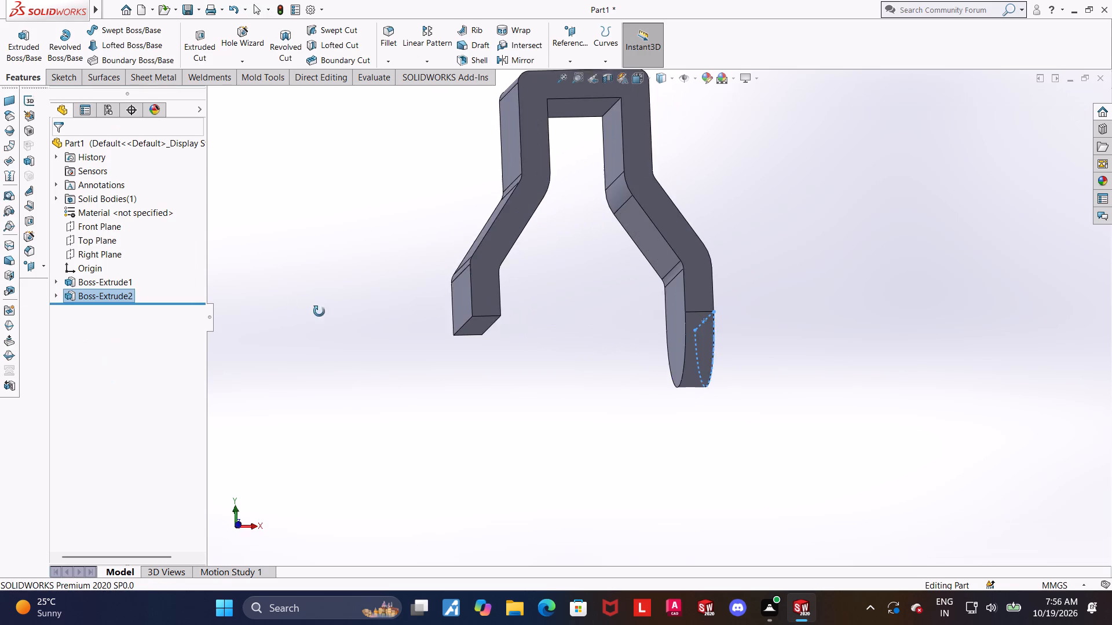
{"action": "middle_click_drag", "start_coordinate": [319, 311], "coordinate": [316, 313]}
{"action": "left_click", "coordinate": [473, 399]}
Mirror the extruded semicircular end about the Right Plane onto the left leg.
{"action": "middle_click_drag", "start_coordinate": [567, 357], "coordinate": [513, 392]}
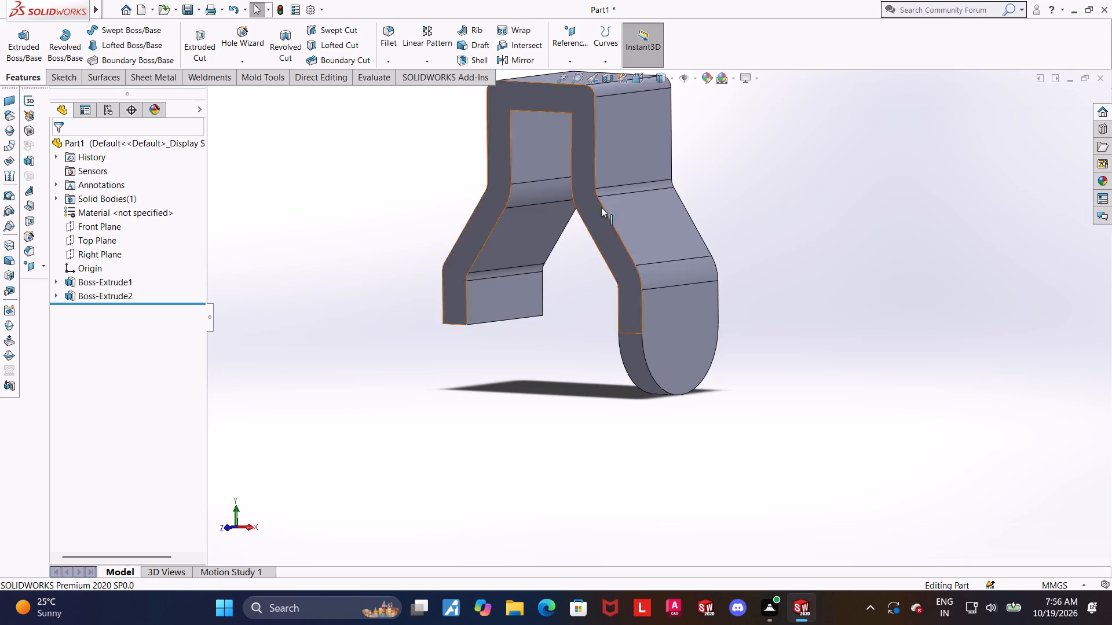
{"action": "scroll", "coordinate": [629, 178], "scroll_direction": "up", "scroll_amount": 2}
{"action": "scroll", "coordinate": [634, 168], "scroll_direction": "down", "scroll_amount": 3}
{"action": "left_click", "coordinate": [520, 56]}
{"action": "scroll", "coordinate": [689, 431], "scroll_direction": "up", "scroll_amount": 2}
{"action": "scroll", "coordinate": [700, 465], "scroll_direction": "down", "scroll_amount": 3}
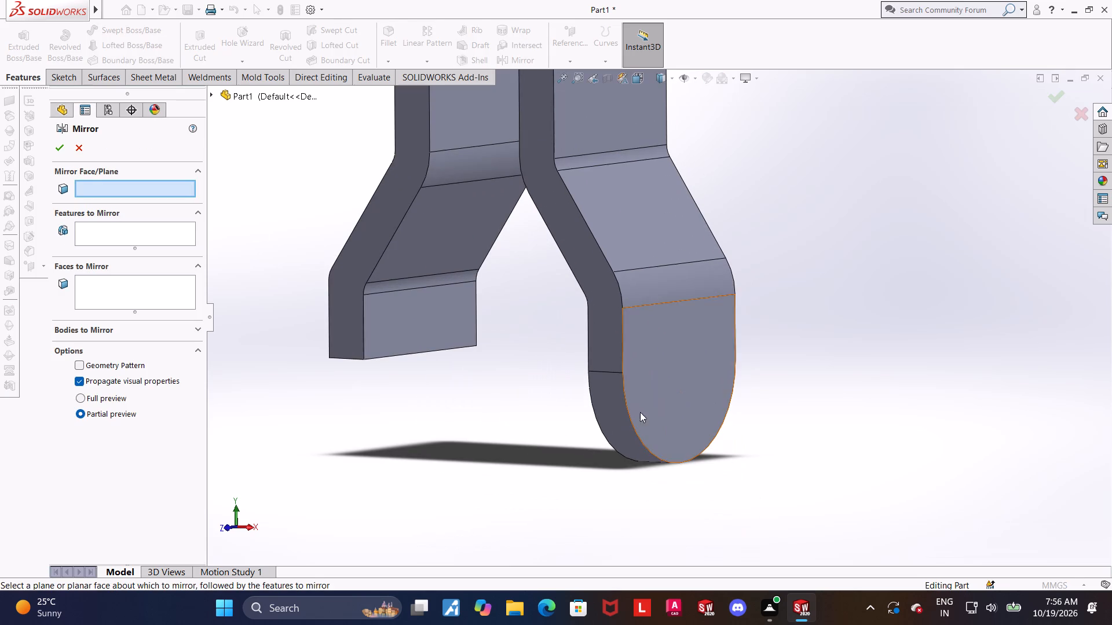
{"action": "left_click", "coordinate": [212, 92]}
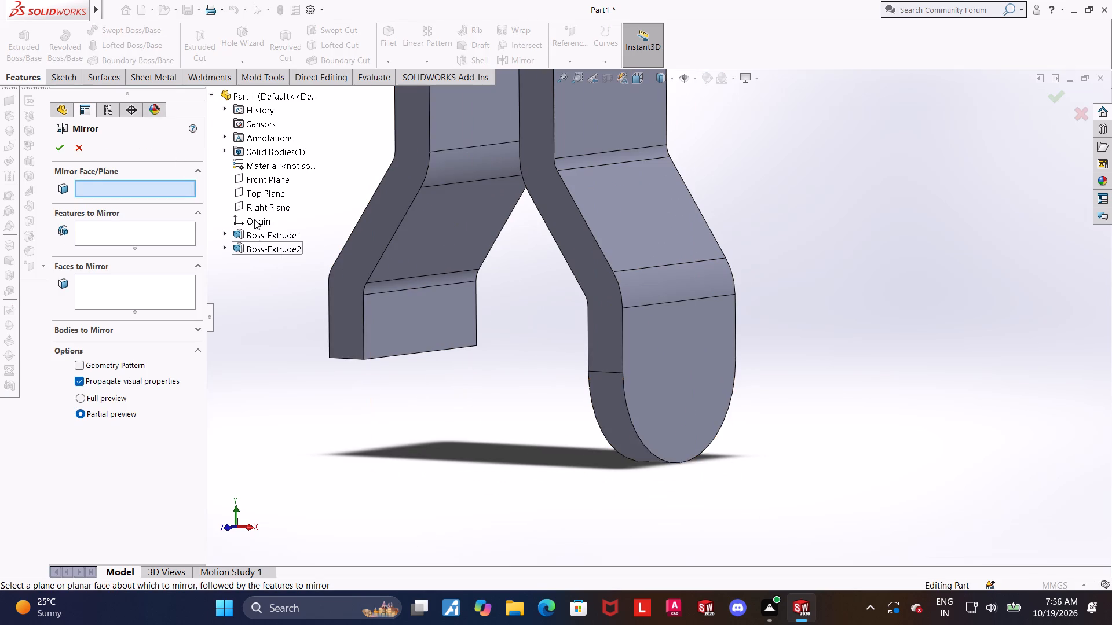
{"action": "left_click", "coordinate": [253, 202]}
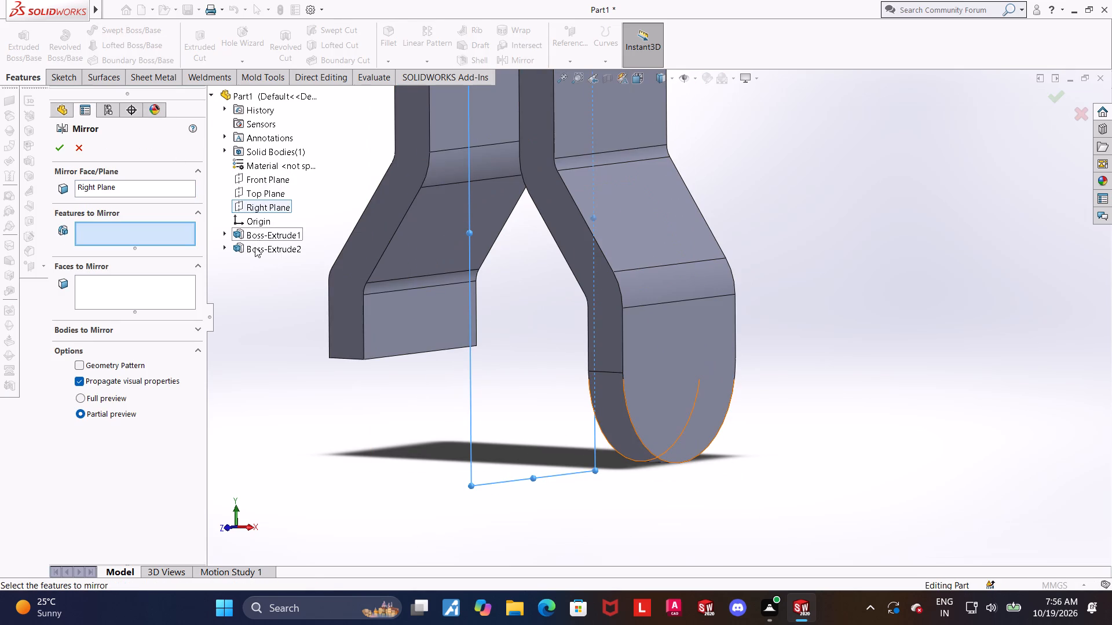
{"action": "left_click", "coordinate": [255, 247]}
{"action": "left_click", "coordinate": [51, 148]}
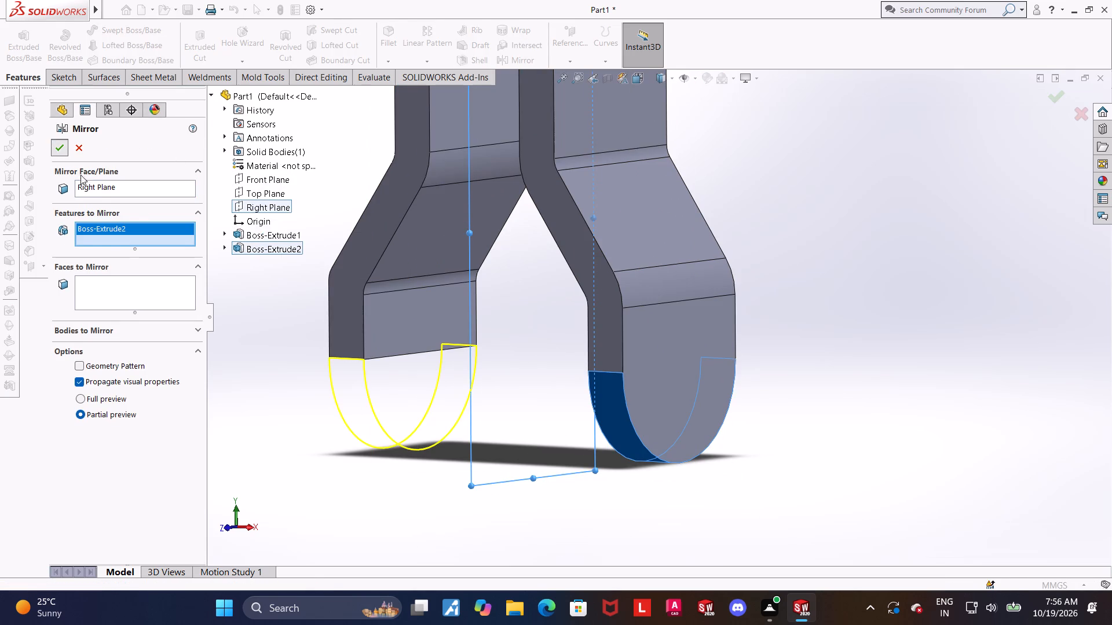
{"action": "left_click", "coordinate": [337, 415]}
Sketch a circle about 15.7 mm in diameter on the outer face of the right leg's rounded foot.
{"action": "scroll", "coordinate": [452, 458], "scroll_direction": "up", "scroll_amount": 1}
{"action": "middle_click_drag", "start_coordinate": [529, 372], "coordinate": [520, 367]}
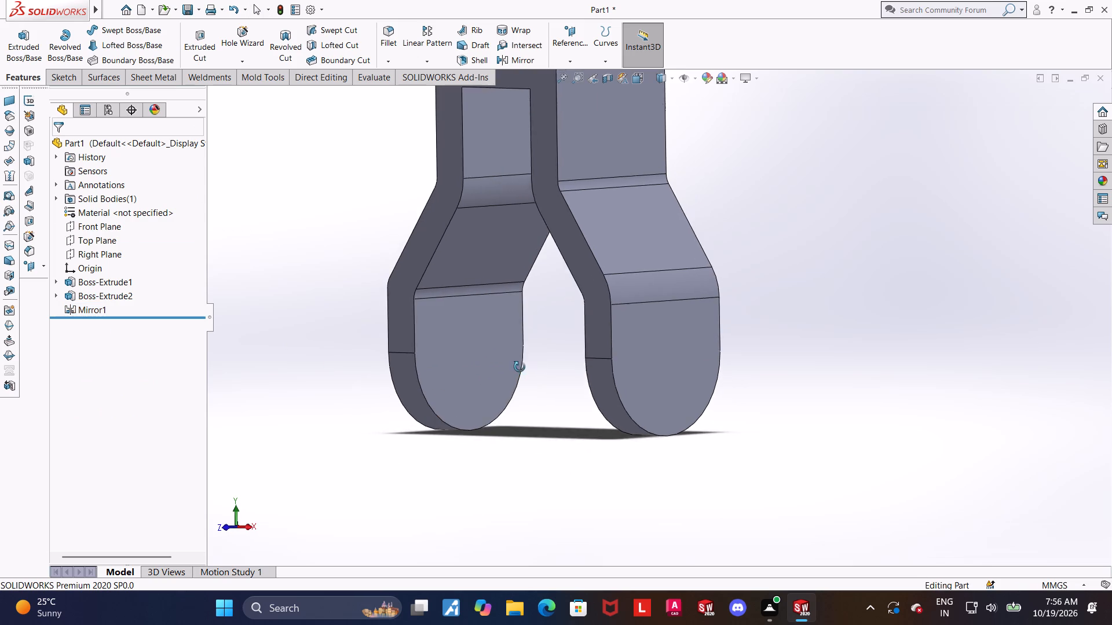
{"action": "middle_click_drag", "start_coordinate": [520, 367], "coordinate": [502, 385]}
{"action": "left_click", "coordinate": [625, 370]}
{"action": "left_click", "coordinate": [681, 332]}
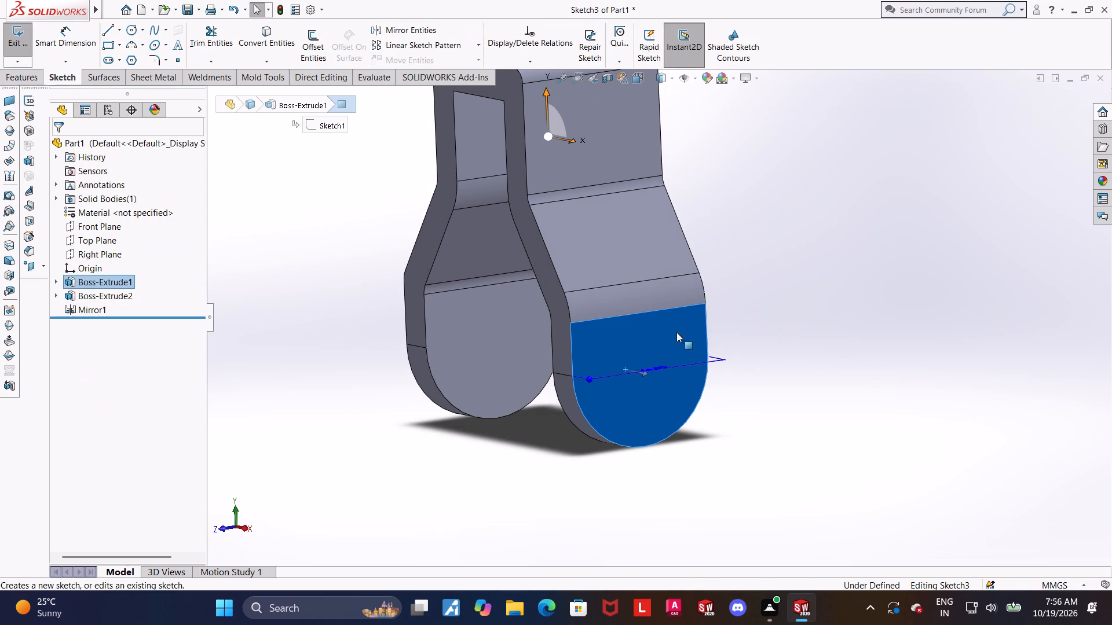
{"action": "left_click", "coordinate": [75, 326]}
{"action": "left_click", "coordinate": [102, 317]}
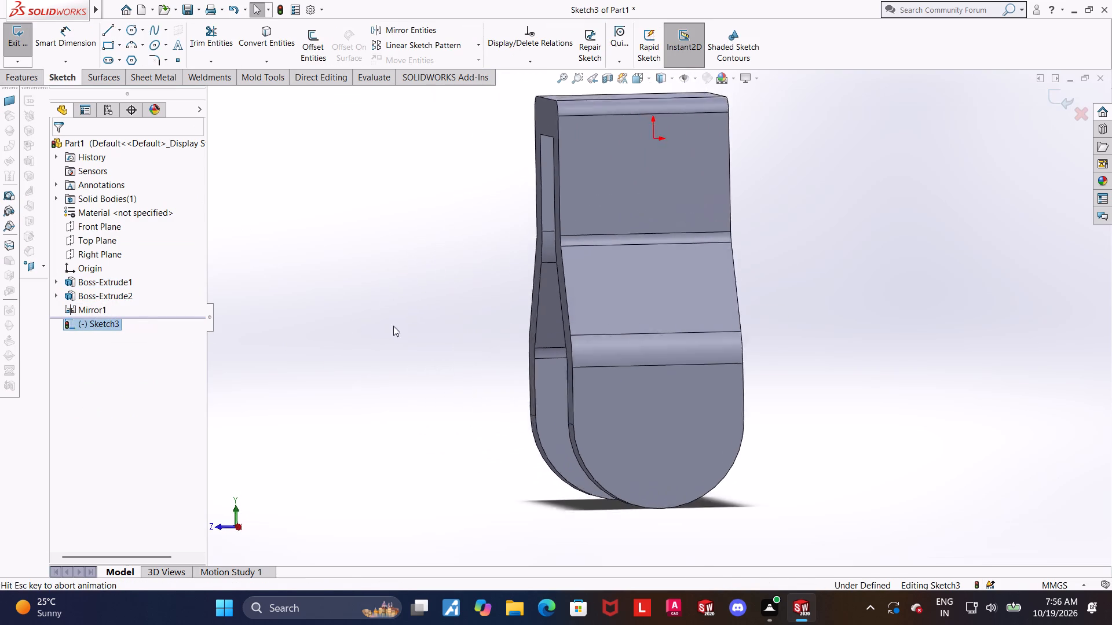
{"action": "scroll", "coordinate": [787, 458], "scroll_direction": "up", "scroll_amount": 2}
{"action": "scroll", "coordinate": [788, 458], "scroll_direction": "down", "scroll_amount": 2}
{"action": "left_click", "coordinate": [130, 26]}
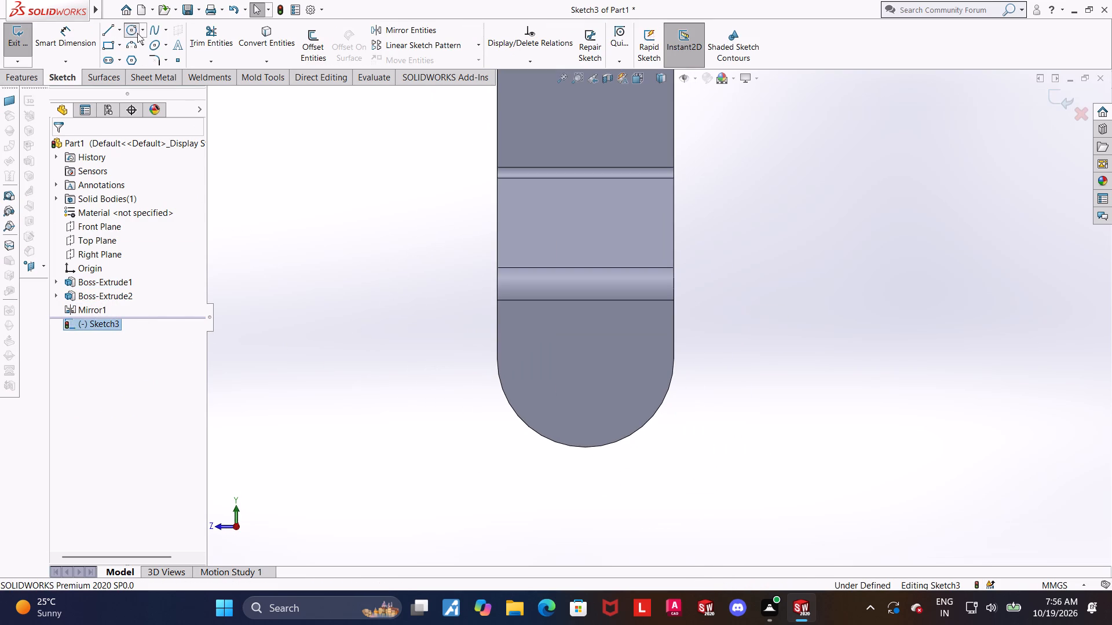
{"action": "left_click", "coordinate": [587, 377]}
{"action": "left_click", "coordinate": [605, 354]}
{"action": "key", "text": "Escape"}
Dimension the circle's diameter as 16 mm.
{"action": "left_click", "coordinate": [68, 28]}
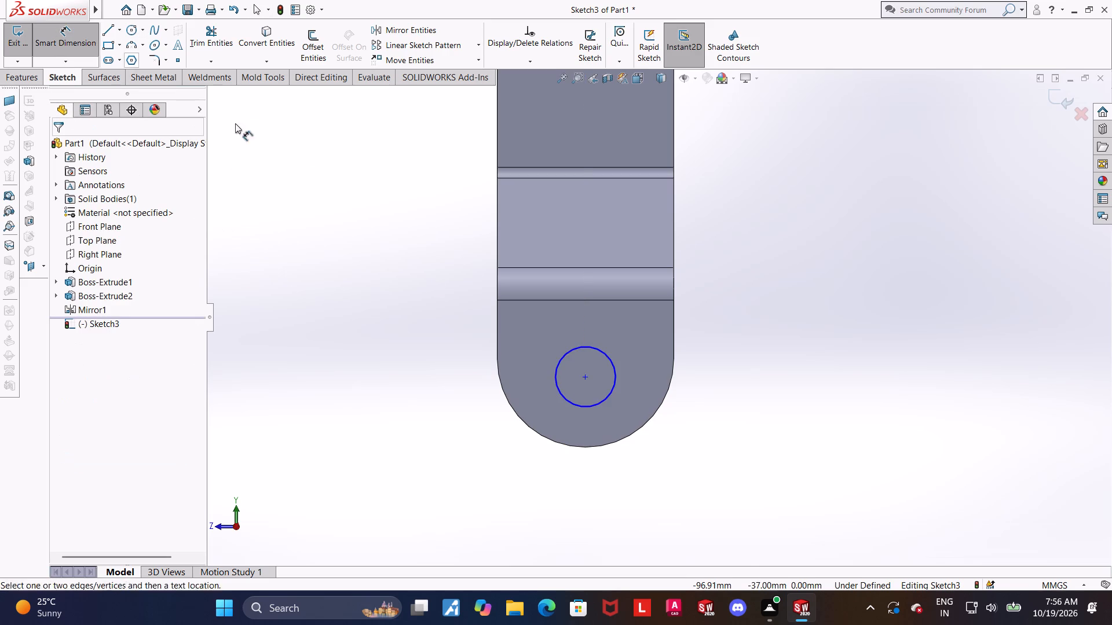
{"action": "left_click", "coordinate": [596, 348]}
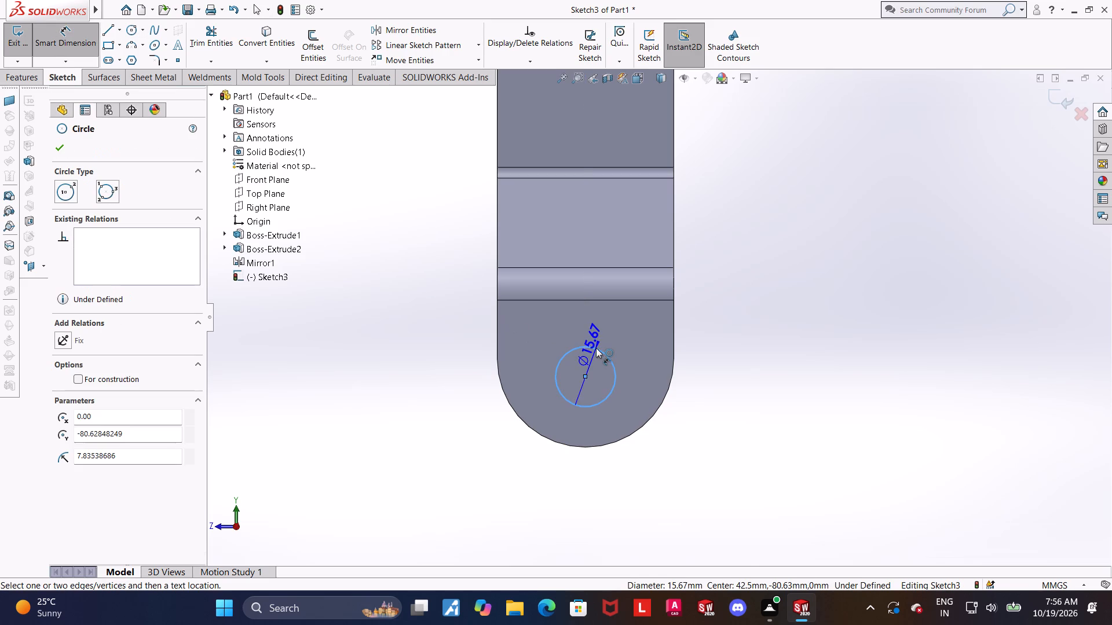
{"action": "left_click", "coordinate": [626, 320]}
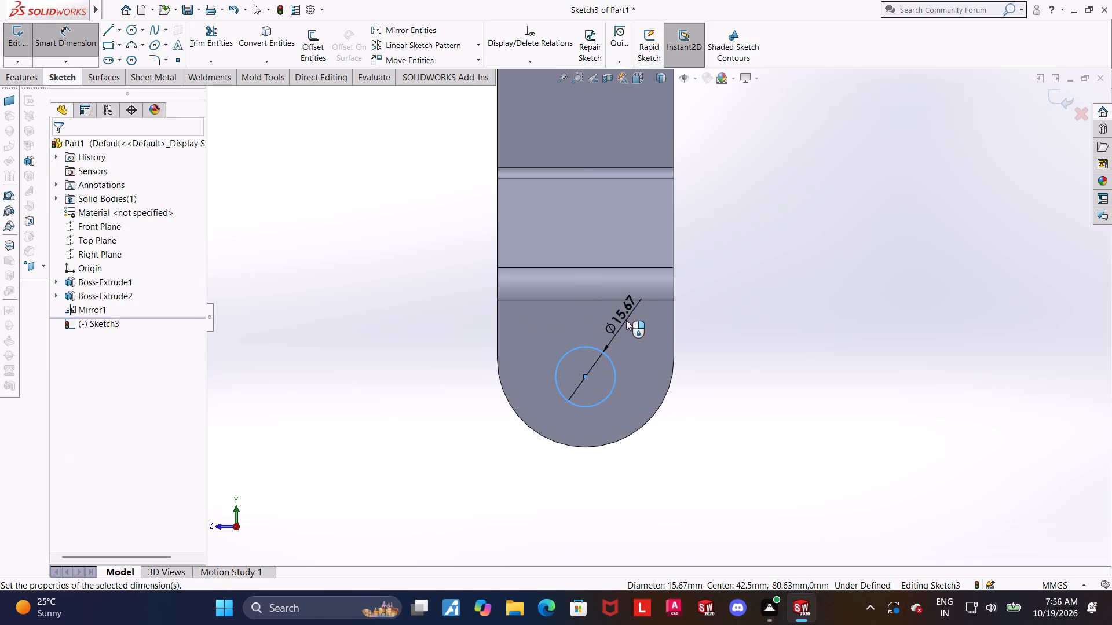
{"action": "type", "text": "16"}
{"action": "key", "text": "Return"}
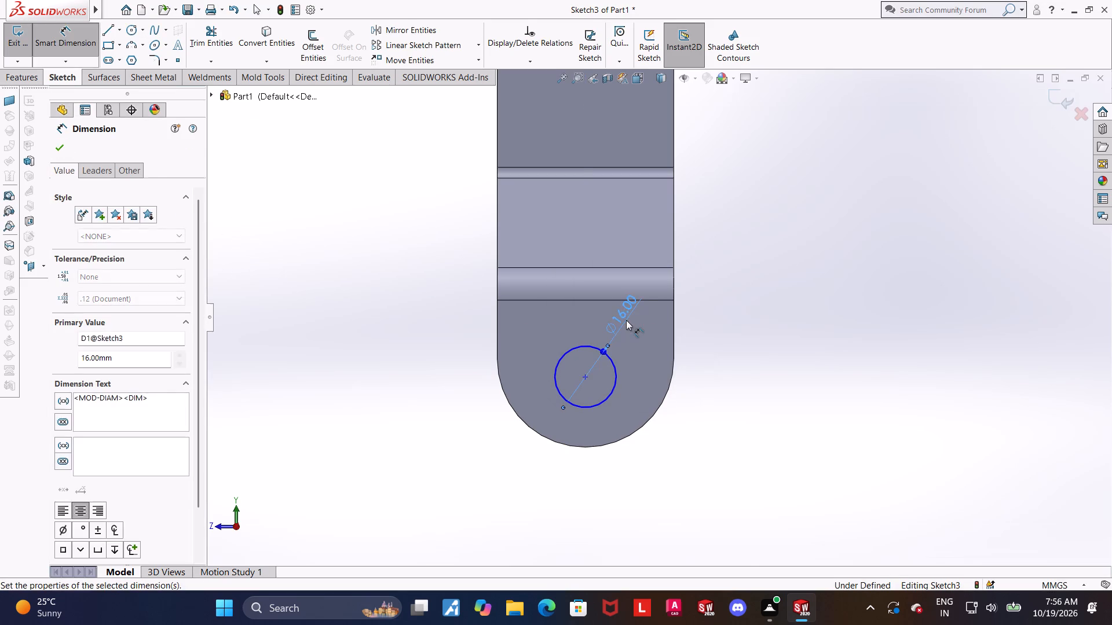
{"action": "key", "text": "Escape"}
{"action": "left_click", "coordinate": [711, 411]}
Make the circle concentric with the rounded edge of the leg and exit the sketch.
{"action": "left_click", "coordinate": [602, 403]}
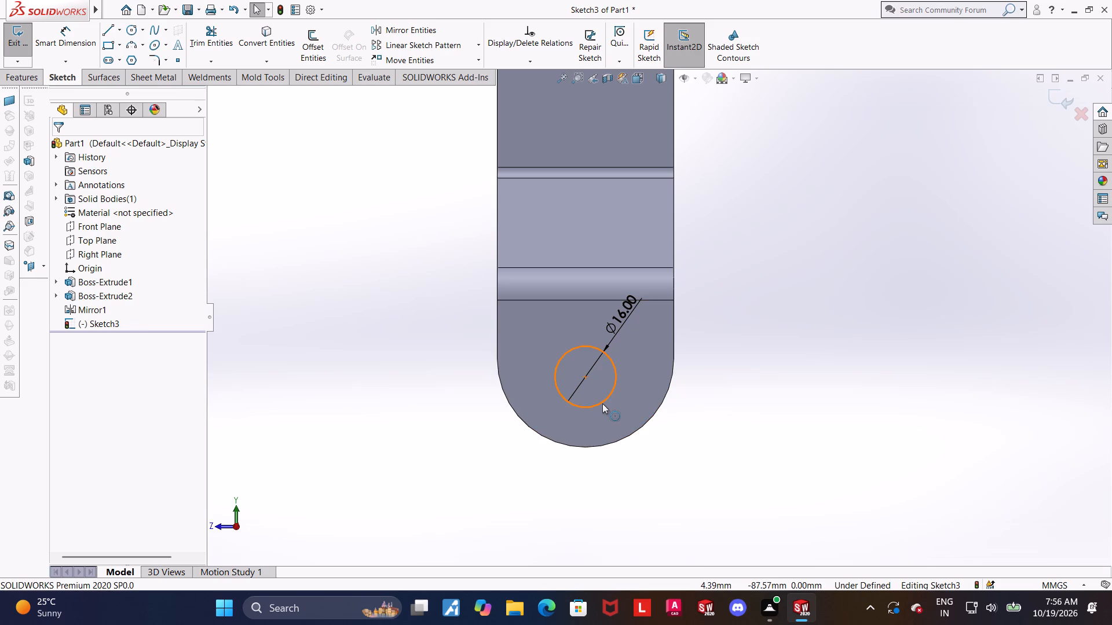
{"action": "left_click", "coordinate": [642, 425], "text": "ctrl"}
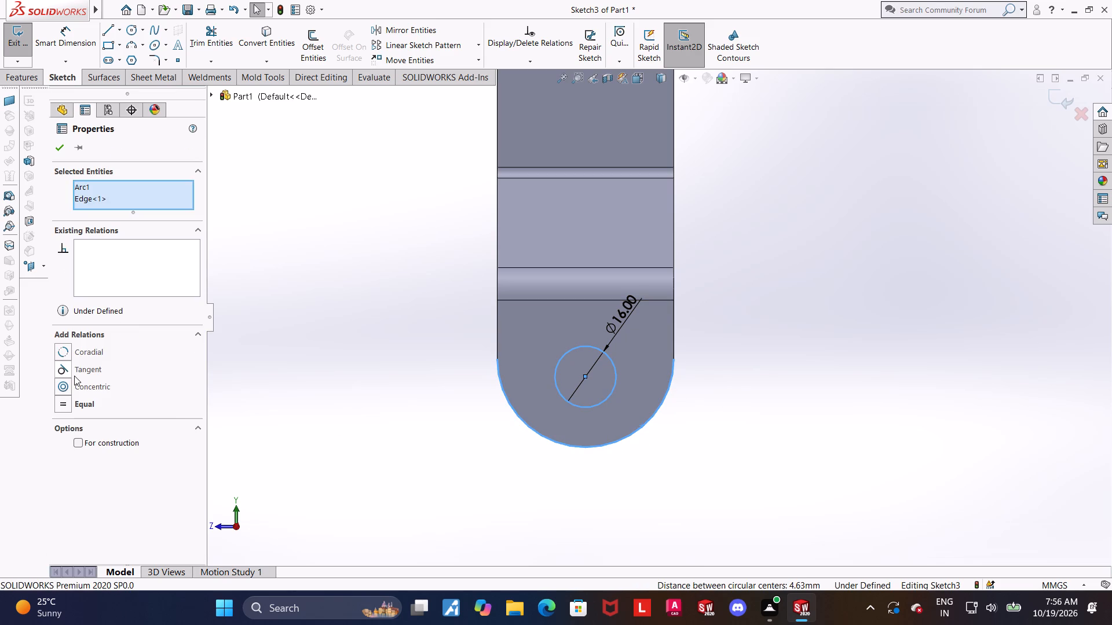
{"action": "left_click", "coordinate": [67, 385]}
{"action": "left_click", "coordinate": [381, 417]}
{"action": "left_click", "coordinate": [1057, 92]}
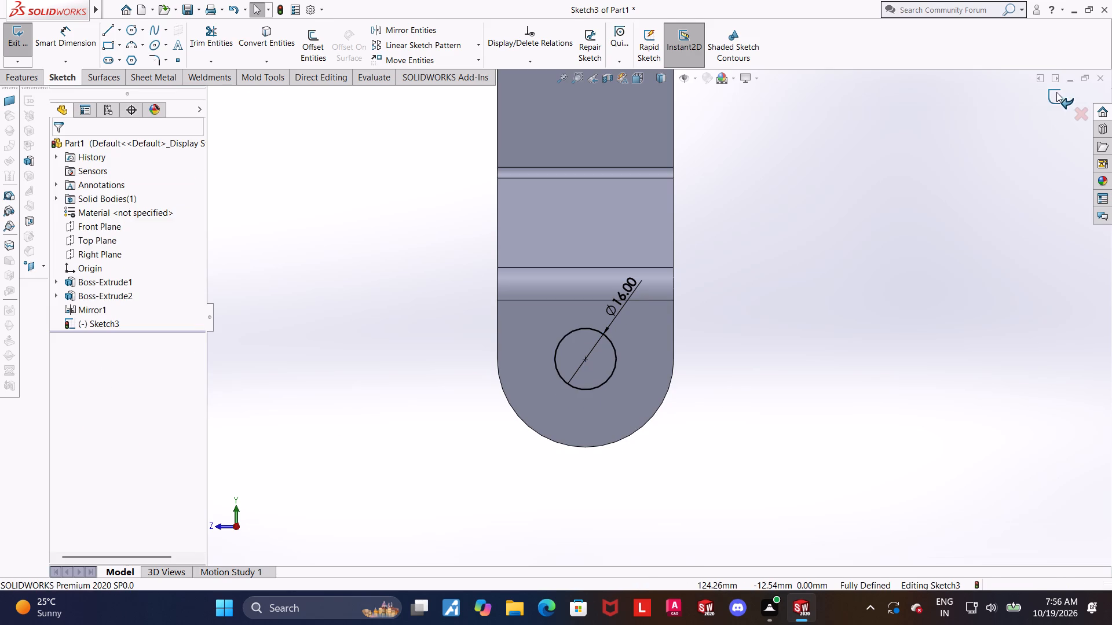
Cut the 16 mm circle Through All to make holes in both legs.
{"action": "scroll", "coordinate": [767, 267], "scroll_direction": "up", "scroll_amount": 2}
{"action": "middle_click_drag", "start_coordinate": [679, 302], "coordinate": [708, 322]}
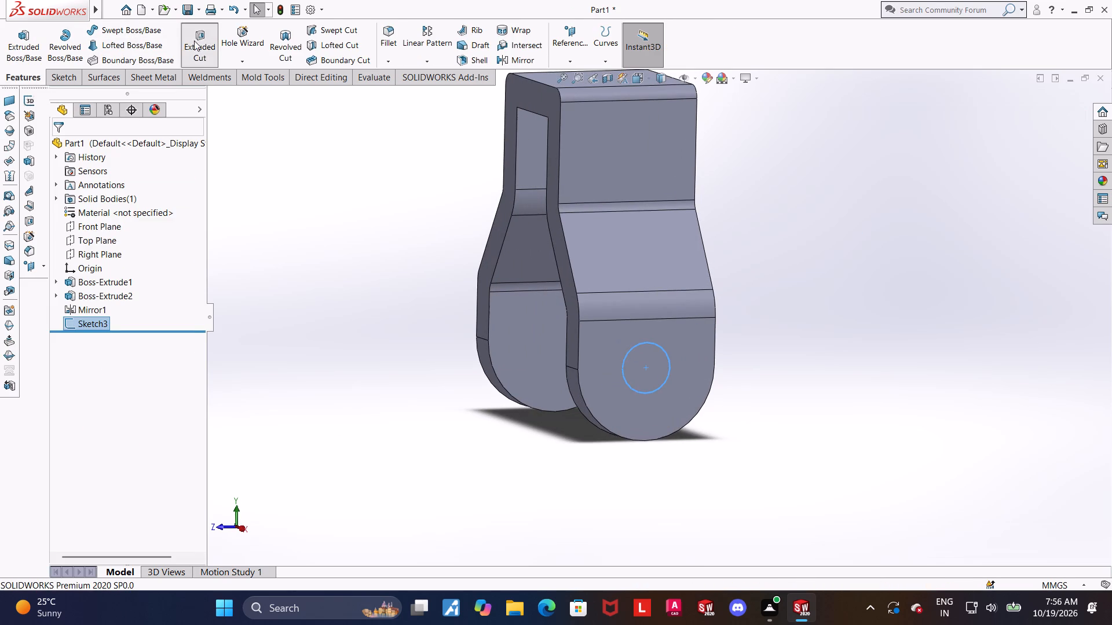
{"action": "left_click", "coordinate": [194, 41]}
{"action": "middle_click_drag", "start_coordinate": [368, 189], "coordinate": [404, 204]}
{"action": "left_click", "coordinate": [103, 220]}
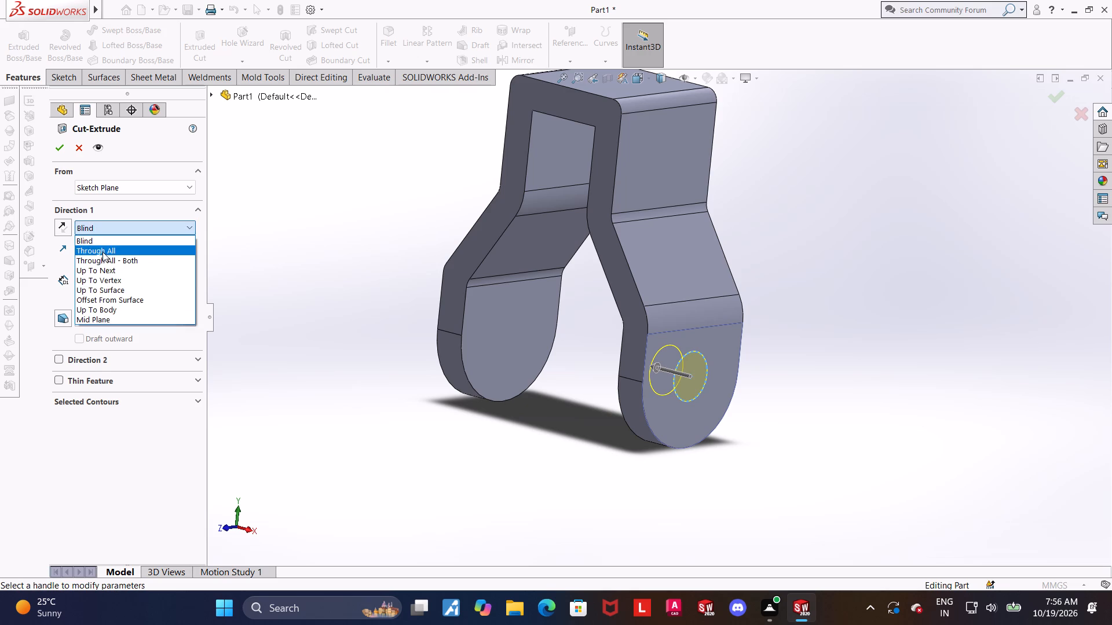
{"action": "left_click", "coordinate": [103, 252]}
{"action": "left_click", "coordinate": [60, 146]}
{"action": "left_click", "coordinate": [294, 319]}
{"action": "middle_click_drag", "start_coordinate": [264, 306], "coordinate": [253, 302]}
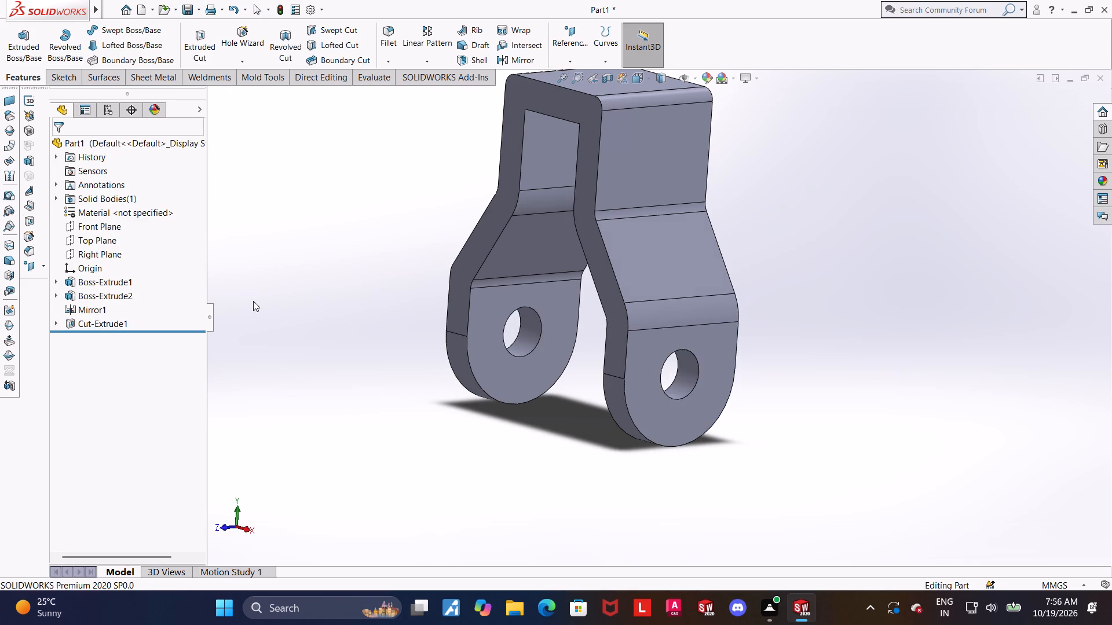
Measure the right leg's outer foot face and the curved face of its semicircular end.
{"action": "scroll", "coordinate": [719, 513], "scroll_direction": "down", "scroll_amount": 3}
{"action": "middle_click_drag", "start_coordinate": [713, 494], "coordinate": [714, 391]}
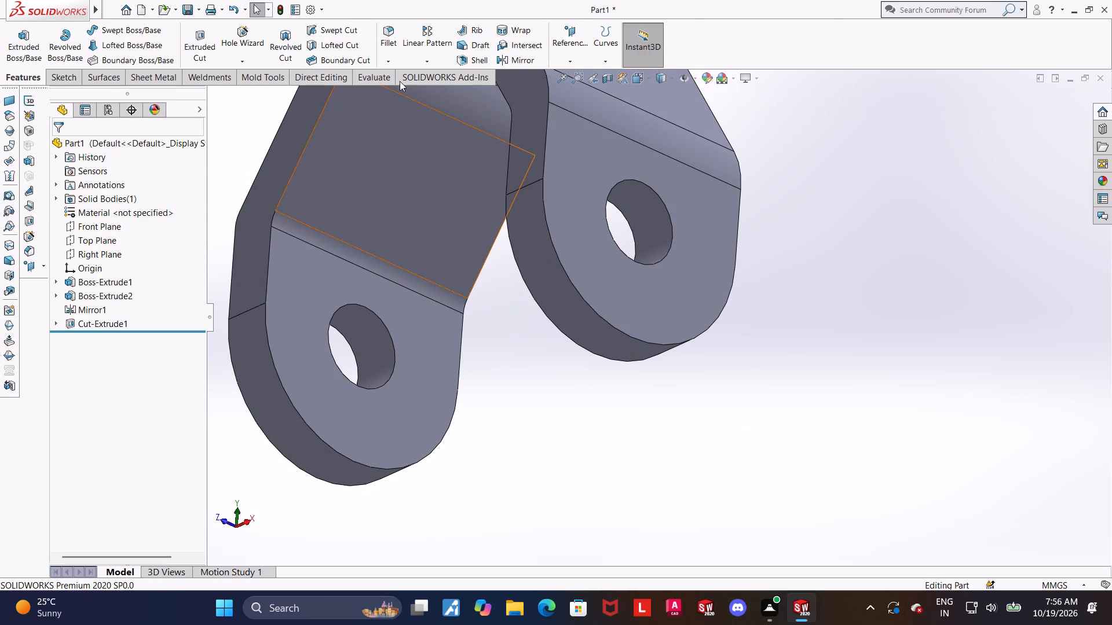
{"action": "left_click", "coordinate": [376, 73]}
{"action": "left_click", "coordinate": [127, 42]}
{"action": "left_click", "coordinate": [628, 332]}
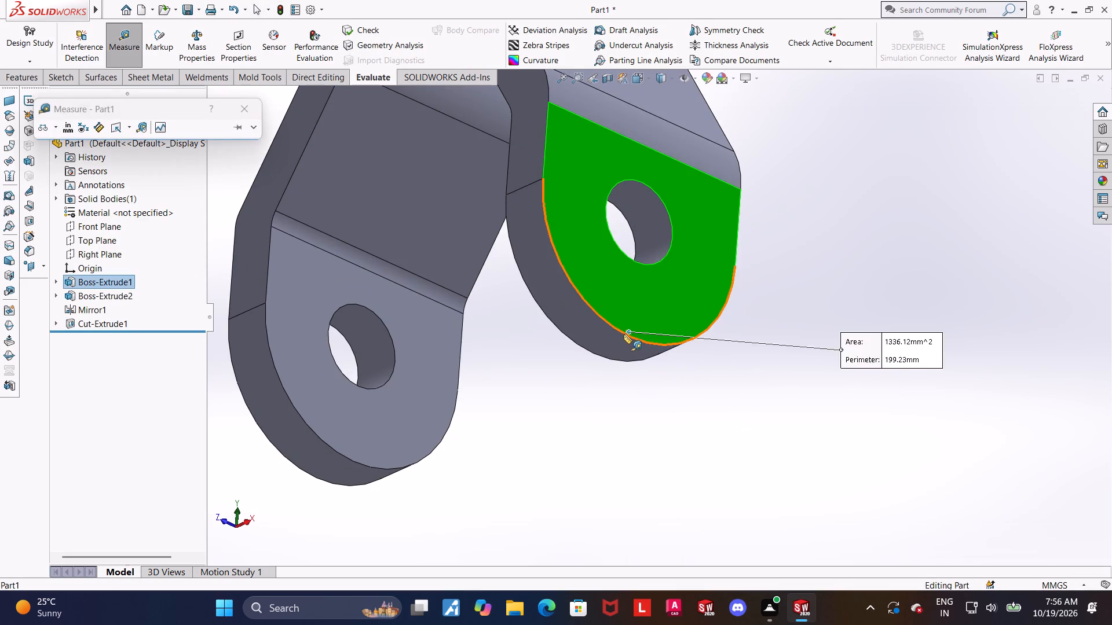
{"action": "key", "text": "Escape"}
{"action": "left_click", "coordinate": [131, 33]}
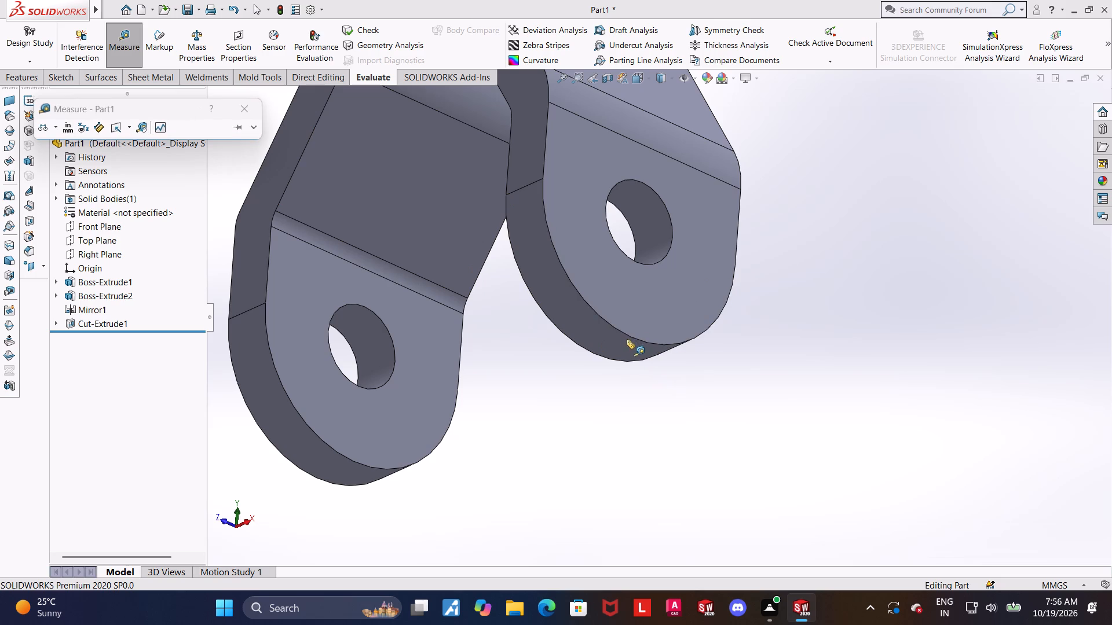
{"action": "left_click", "coordinate": [616, 339]}
{"action": "scroll", "coordinate": [784, 473], "scroll_direction": "up", "scroll_amount": 1}
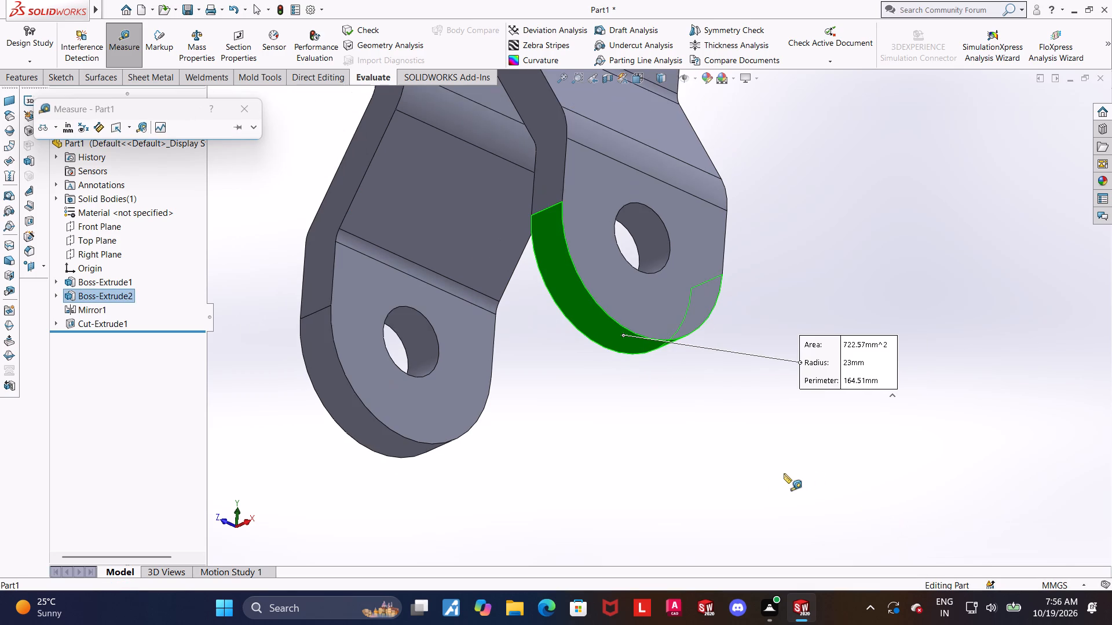
{"action": "scroll", "coordinate": [694, 308], "scroll_direction": "down", "scroll_amount": 1}
{"action": "key", "text": "Escape"}
{"action": "middle_click_drag", "start_coordinate": [705, 377], "coordinate": [694, 484]}
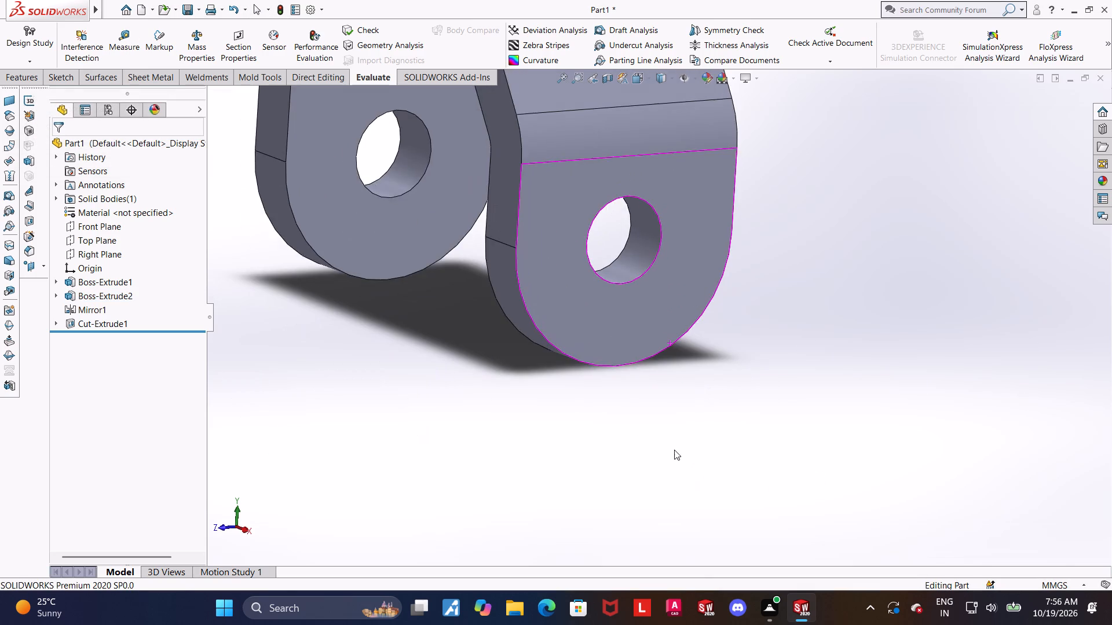
{"action": "scroll", "coordinate": [519, 362], "scroll_direction": "up", "scroll_amount": 3}
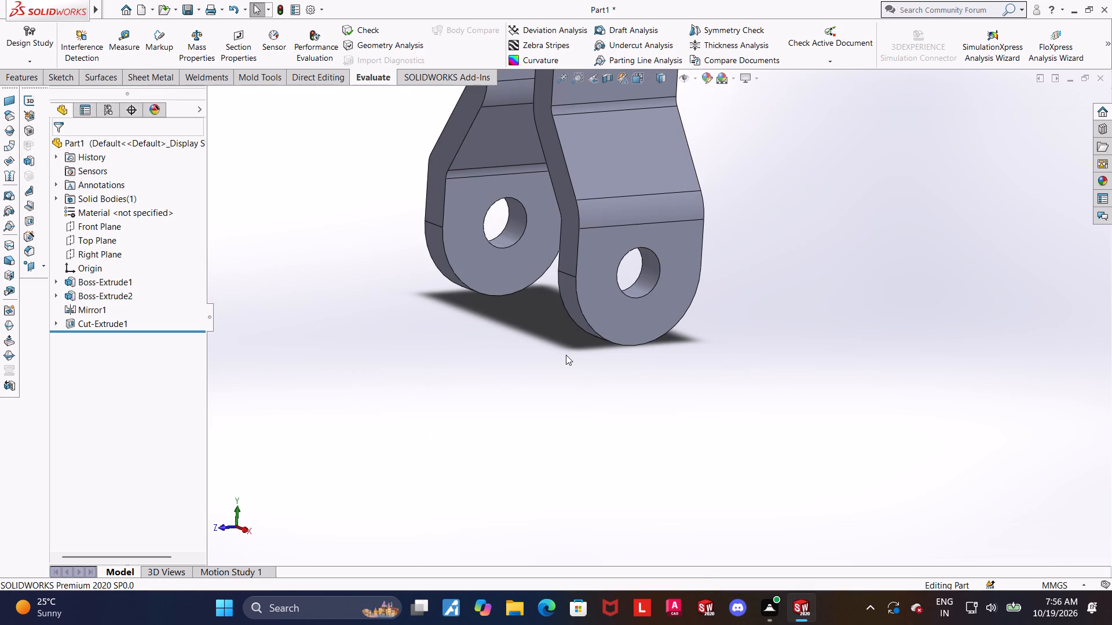
{"action": "middle_click_drag", "start_coordinate": [569, 357], "coordinate": [561, 356]}
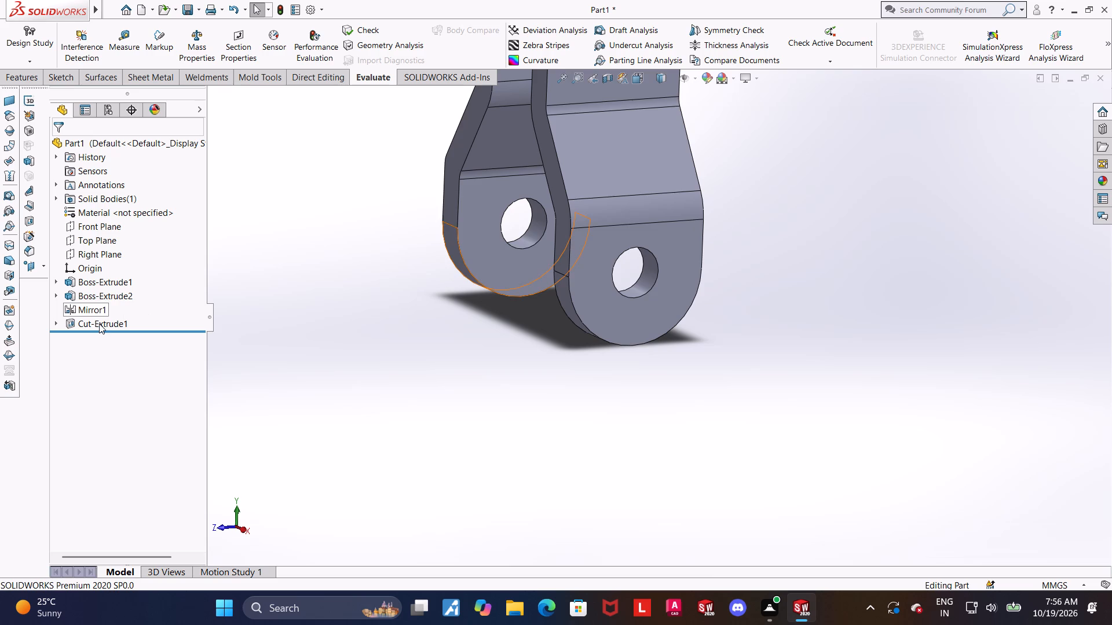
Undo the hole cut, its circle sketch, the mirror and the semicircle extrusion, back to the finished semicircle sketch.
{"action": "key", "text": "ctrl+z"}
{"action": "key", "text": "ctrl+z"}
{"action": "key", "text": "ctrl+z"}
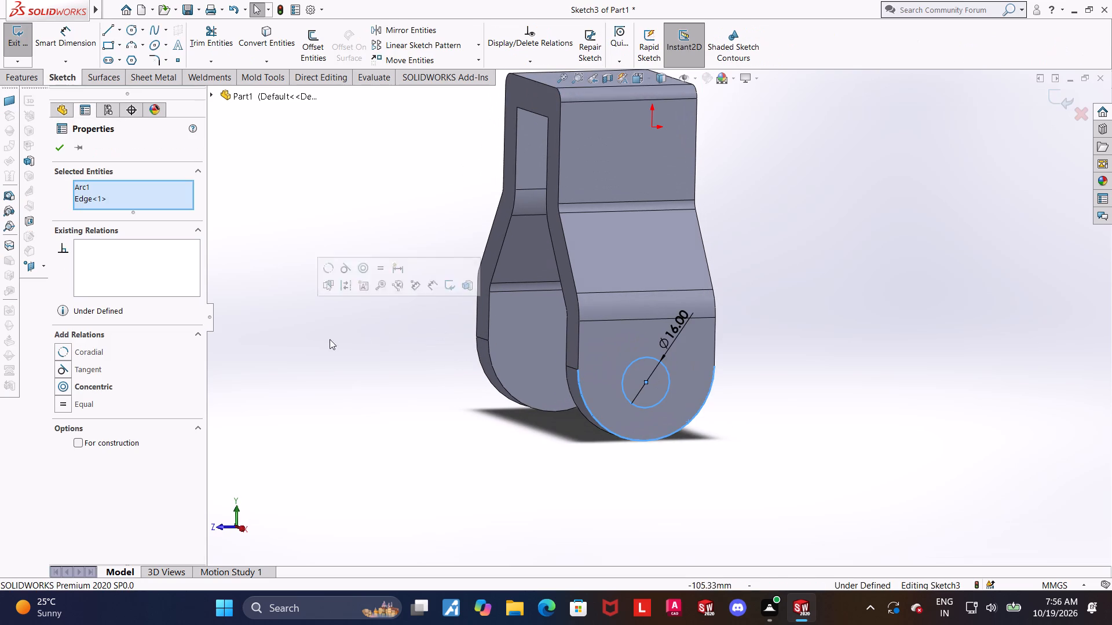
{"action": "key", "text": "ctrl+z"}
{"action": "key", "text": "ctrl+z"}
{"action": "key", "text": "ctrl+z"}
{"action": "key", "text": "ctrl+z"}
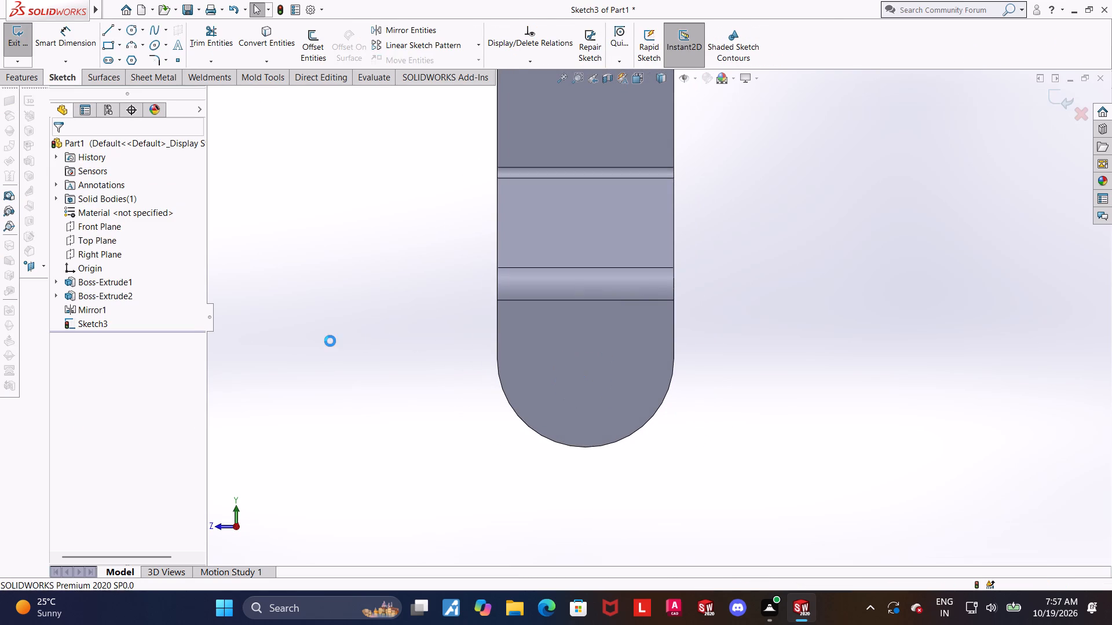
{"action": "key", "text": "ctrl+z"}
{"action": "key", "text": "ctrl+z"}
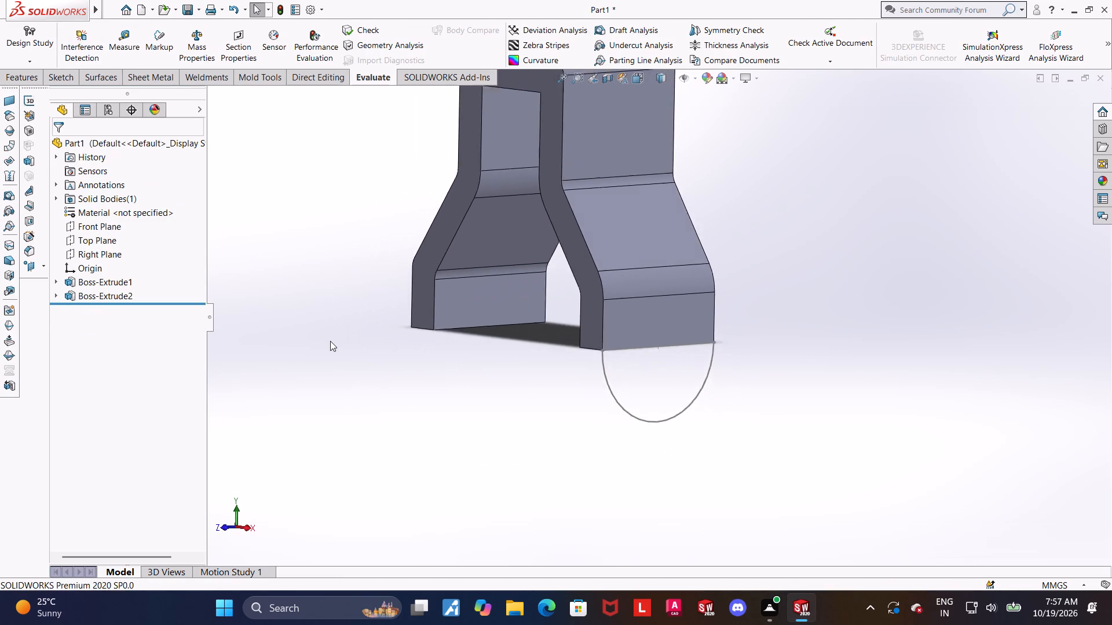
Reopen the semicircle sketch at the end of the right leg for editing.
{"action": "left_click", "coordinate": [91, 298]}
{"action": "left_click", "coordinate": [103, 263]}
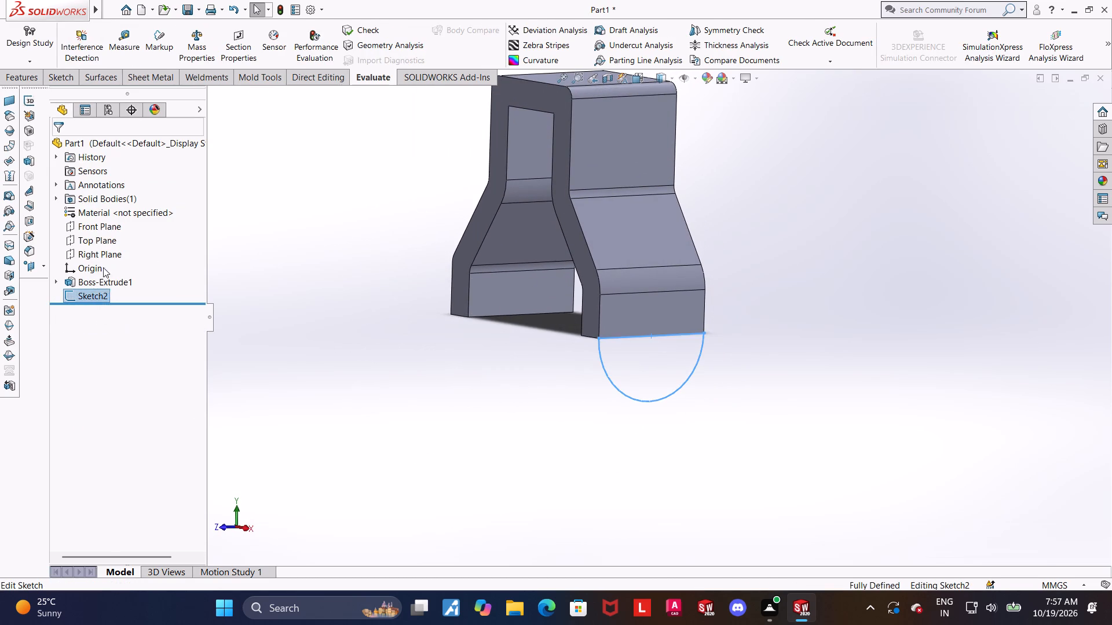
{"action": "left_click", "coordinate": [103, 288]}
{"action": "left_click", "coordinate": [140, 269]}
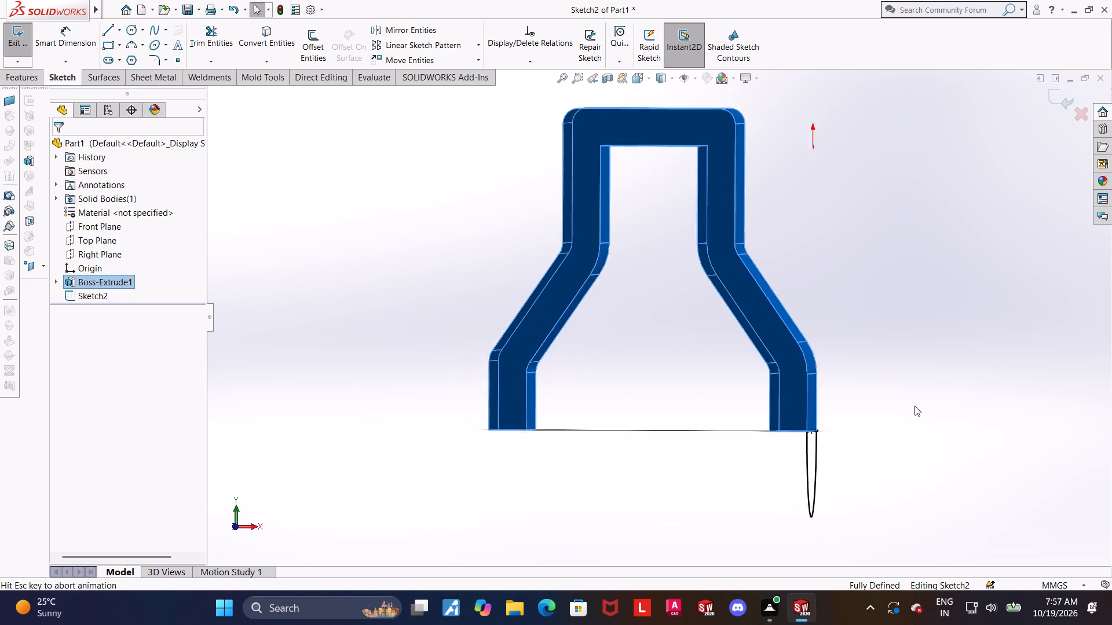
{"action": "scroll", "coordinate": [910, 406], "scroll_direction": "up", "scroll_amount": 4}
{"action": "middle_click_drag", "start_coordinate": [874, 402], "coordinate": [861, 402]}
{"action": "left_click", "coordinate": [558, 386]}
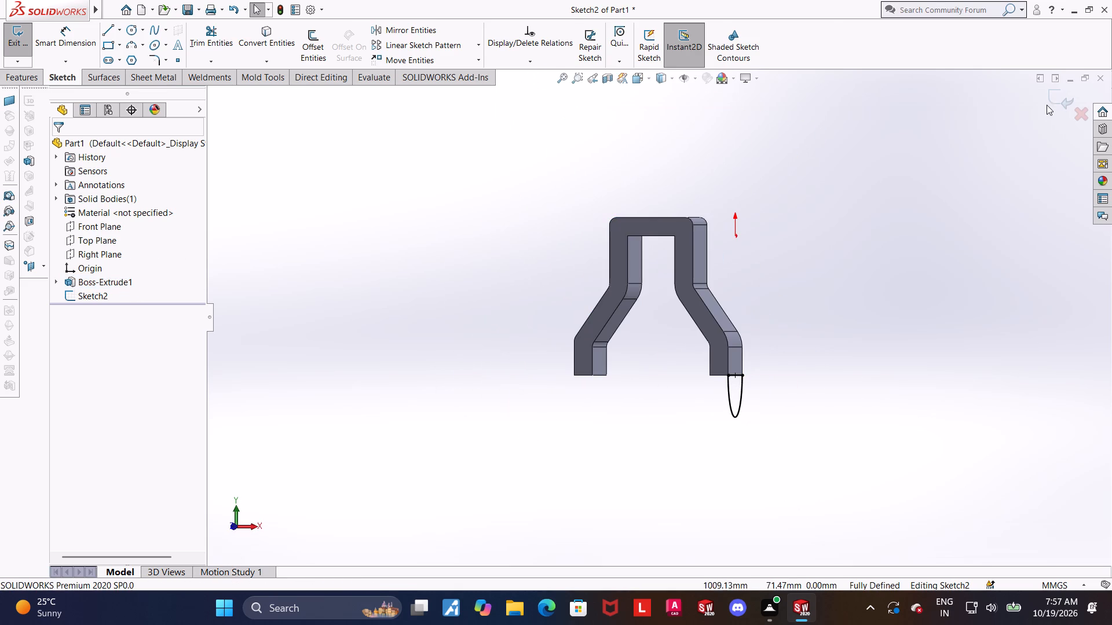
{"action": "left_click", "coordinate": [1052, 95]}
{"action": "left_click", "coordinate": [100, 293]}
{"action": "left_click", "coordinate": [114, 260]}
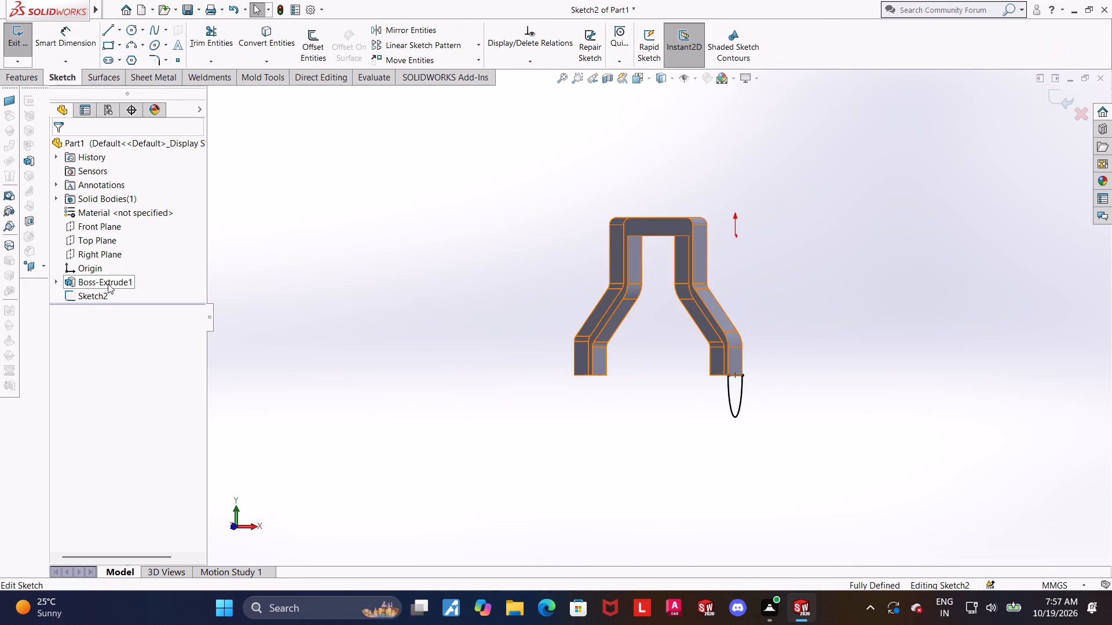
{"action": "left_click", "coordinate": [102, 293]}
{"action": "left_click", "coordinate": [122, 278]}
{"action": "scroll", "coordinate": [755, 423], "scroll_direction": "up", "scroll_amount": 3}
{"action": "scroll", "coordinate": [744, 440], "scroll_direction": "down", "scroll_amount": 3}
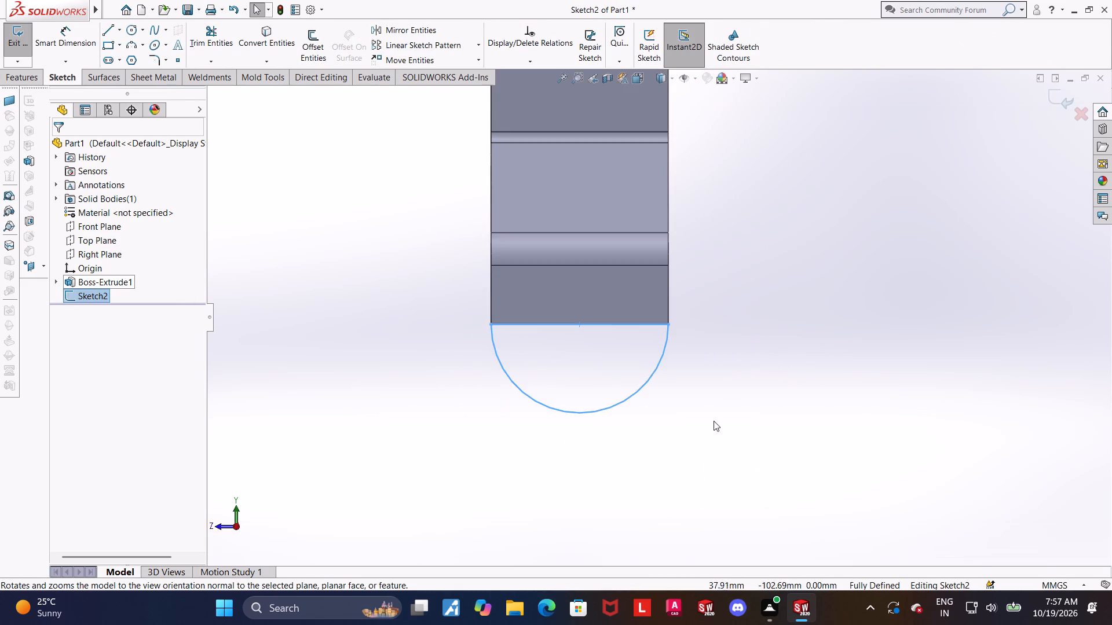
{"action": "left_click", "coordinate": [694, 409]}
{"action": "scroll", "coordinate": [693, 409], "scroll_direction": "down", "scroll_amount": 3}
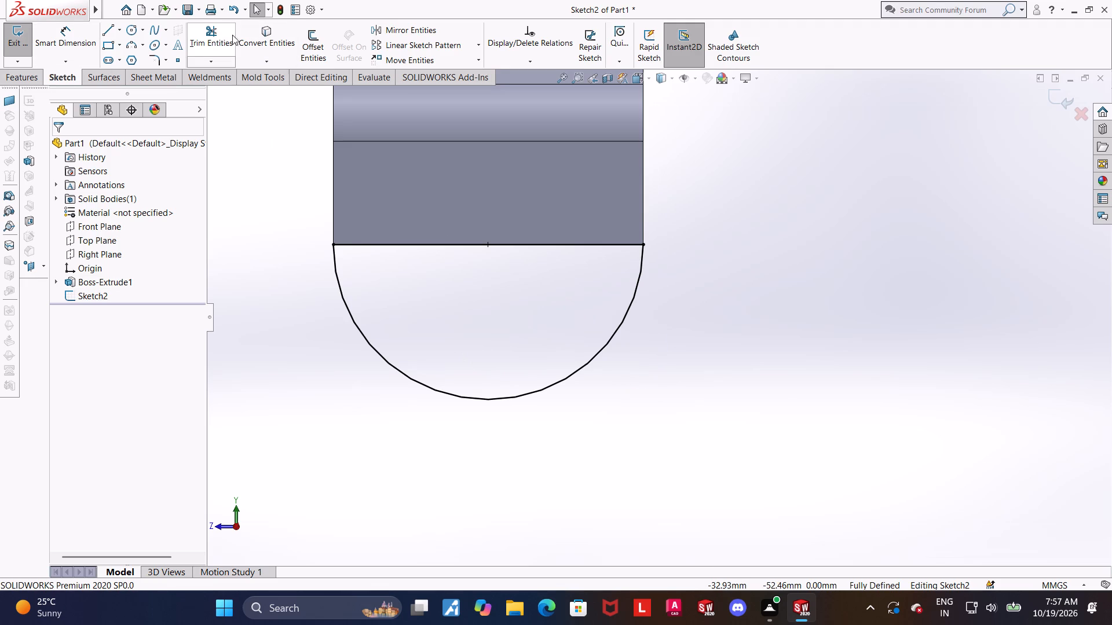
Trim away the semicircular arc, keeping a straight line along the leg's bottom edge.
{"action": "left_click", "coordinate": [226, 33]}
{"action": "left_click_drag", "start_coordinate": [458, 245], "coordinate": [402, 388]}
{"action": "left_click_drag", "start_coordinate": [552, 322], "coordinate": [321, 442]}
{"action": "key", "text": "Escape"}
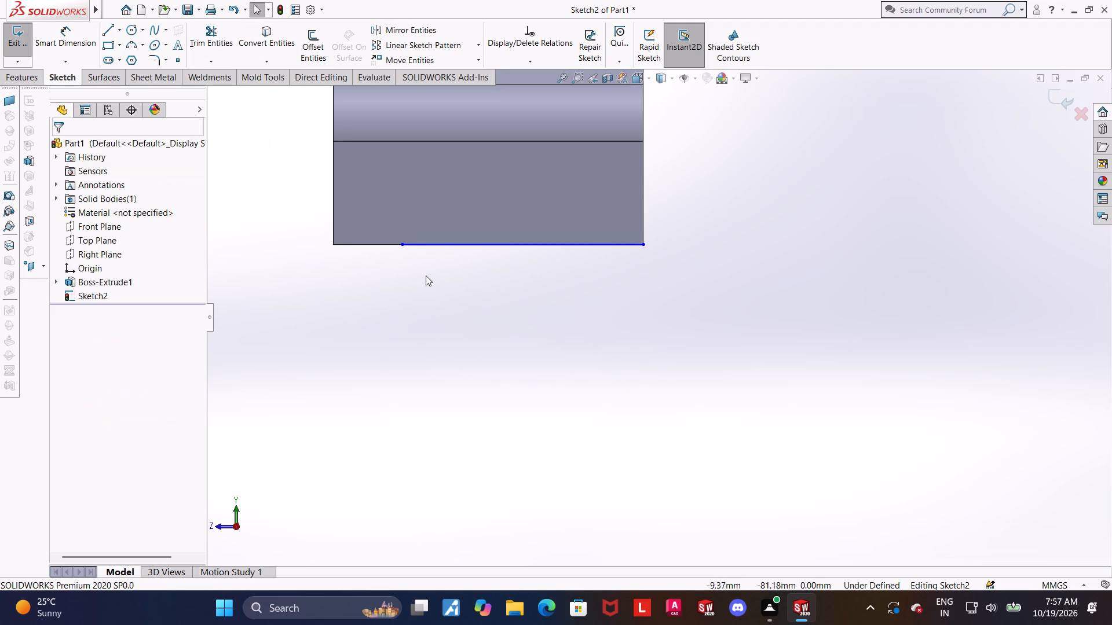
Make the base line's left endpoint coincident with the leg's bottom-left corner.
{"action": "left_click", "coordinate": [403, 247]}
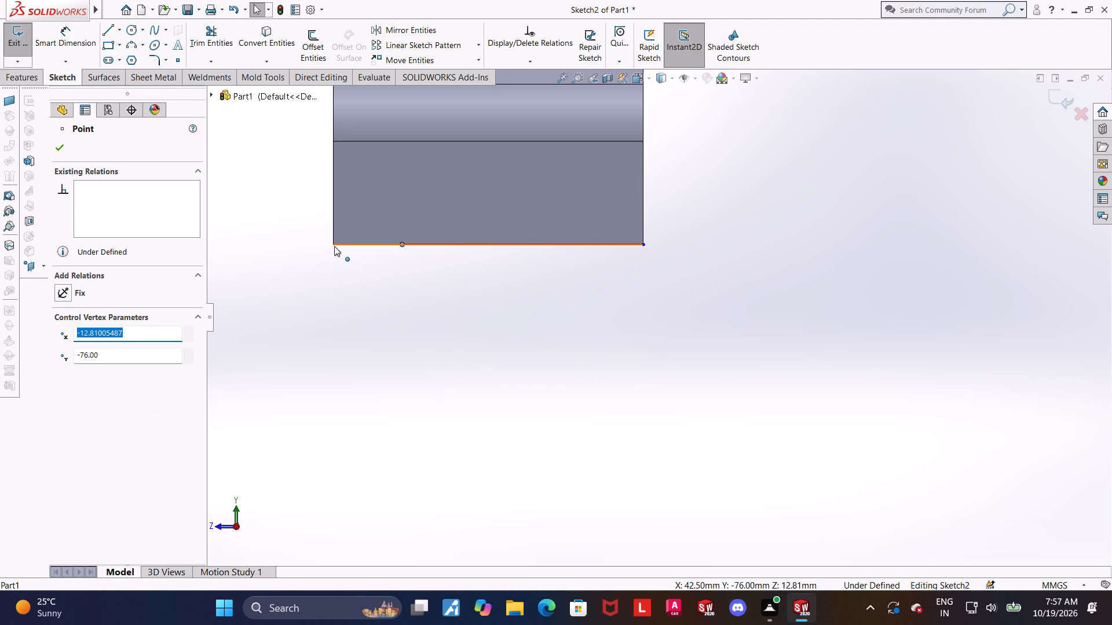
{"action": "left_click", "coordinate": [334, 246], "text": "ctrl"}
{"action": "left_click", "coordinate": [404, 311]}
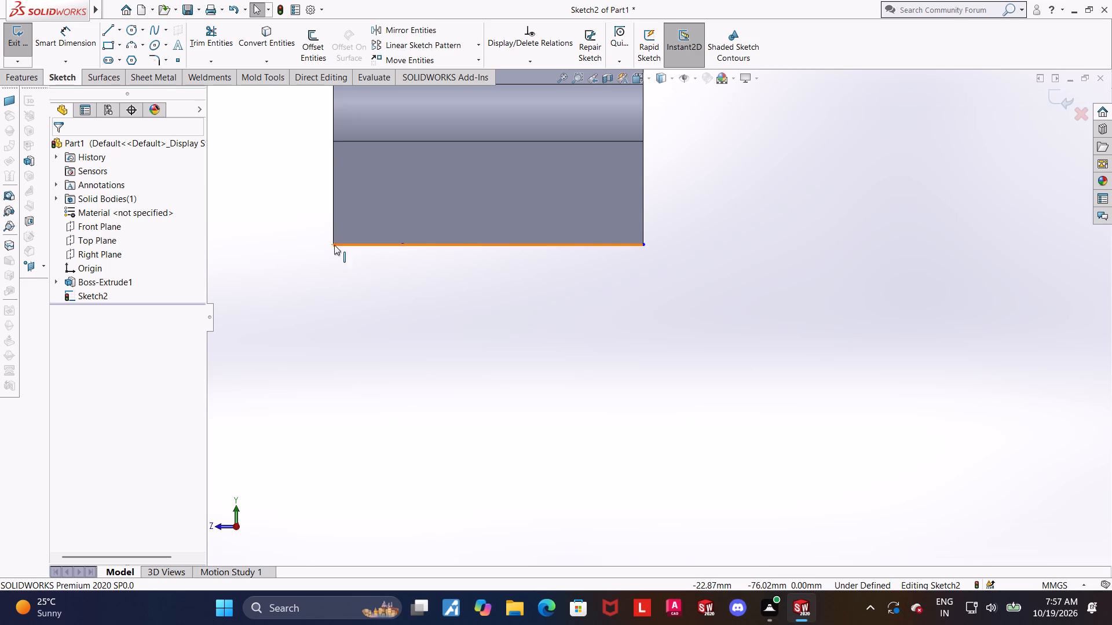
{"action": "left_click", "coordinate": [401, 245]}
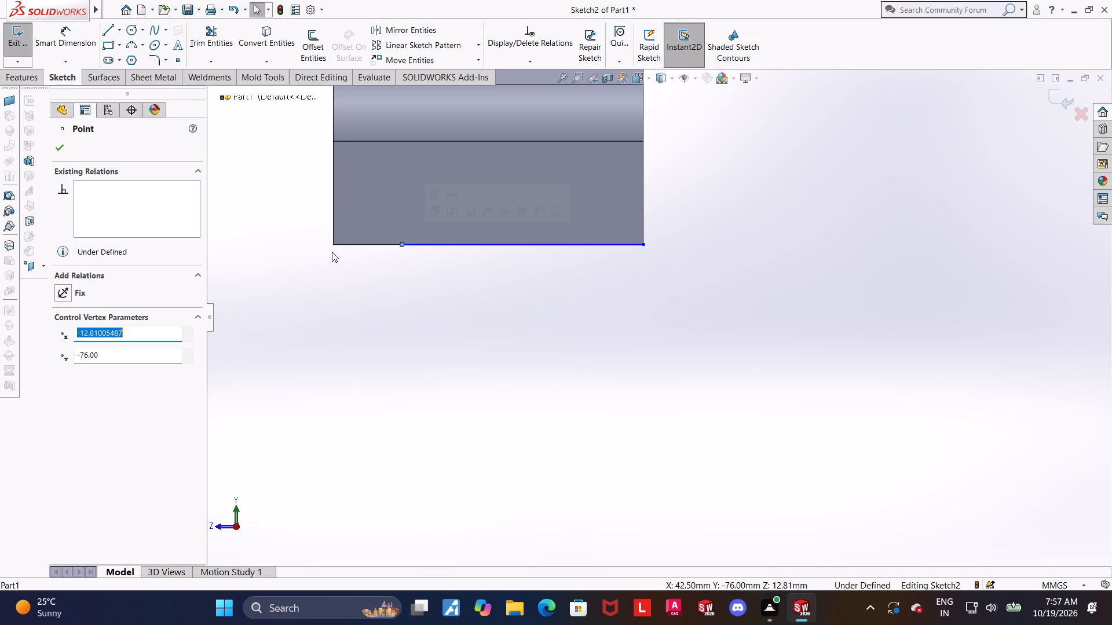
{"action": "left_click", "coordinate": [335, 246], "text": "ctrl"}
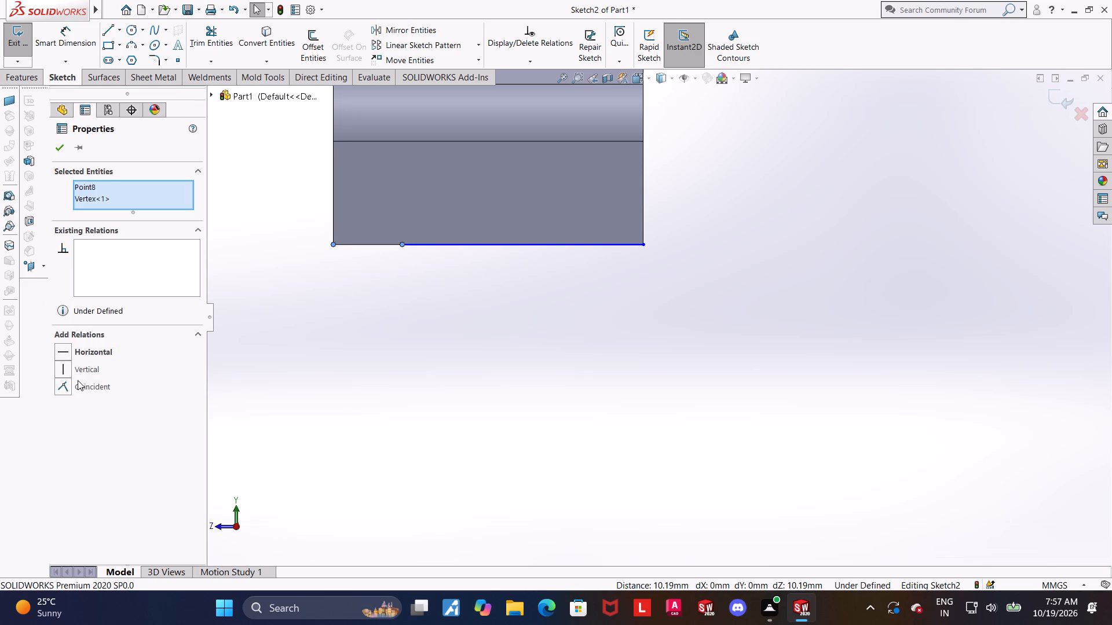
{"action": "left_click", "coordinate": [63, 380]}
{"action": "left_click", "coordinate": [388, 367]}
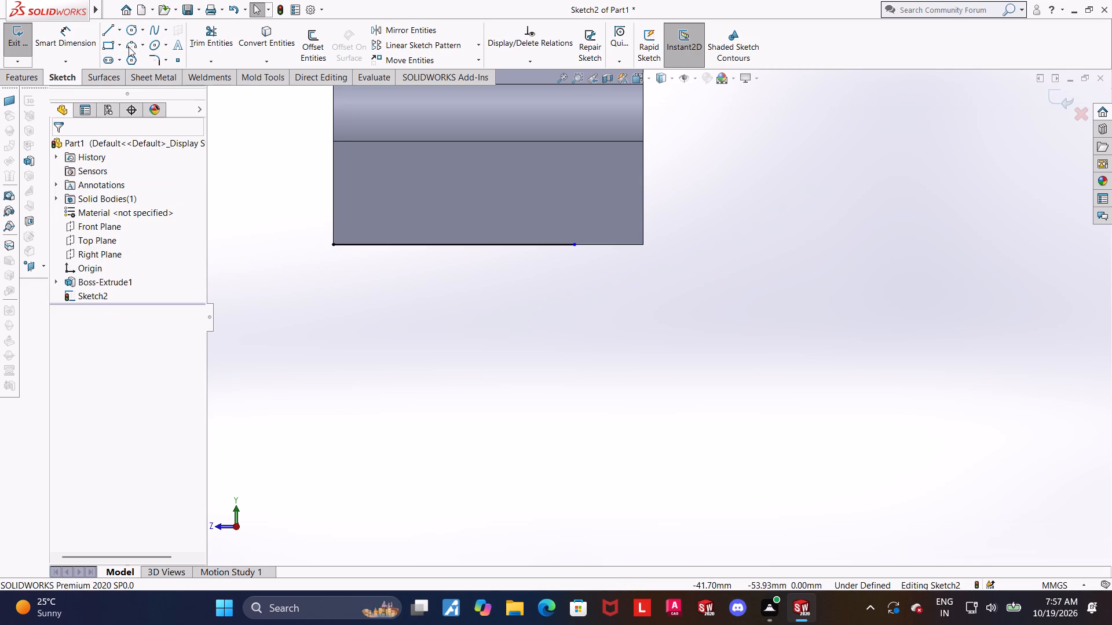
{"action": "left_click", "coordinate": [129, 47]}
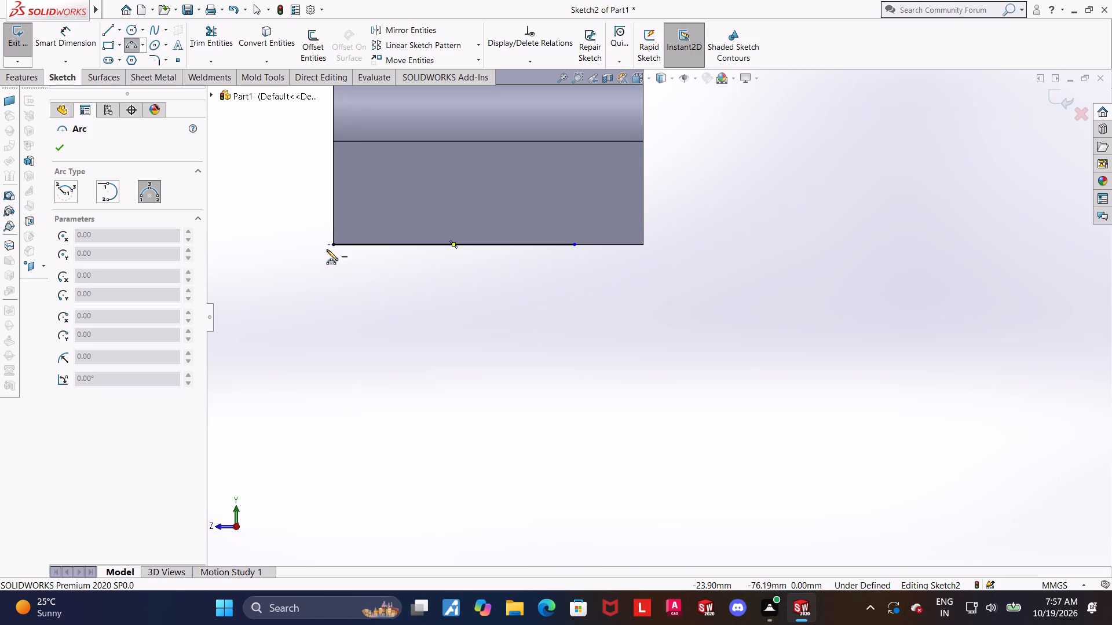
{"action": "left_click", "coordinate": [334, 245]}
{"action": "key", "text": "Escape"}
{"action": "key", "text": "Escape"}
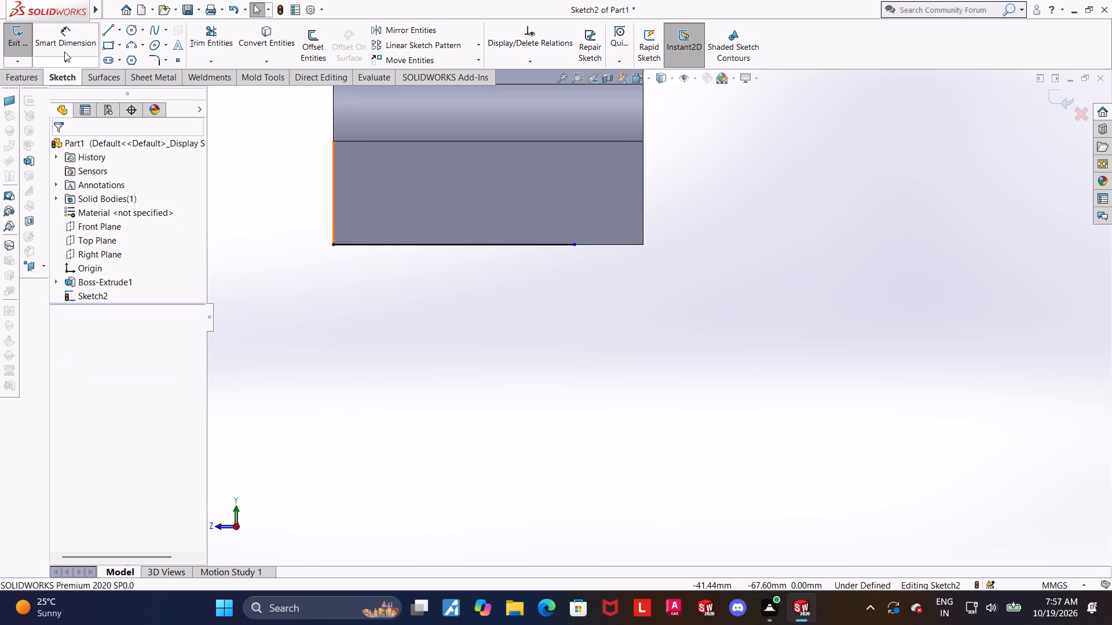
Sketch a vertical line about 5.35 mm long downward from the leg's bottom-left corner.
{"action": "left_click", "coordinate": [107, 28]}
{"action": "left_click", "coordinate": [333, 244]}
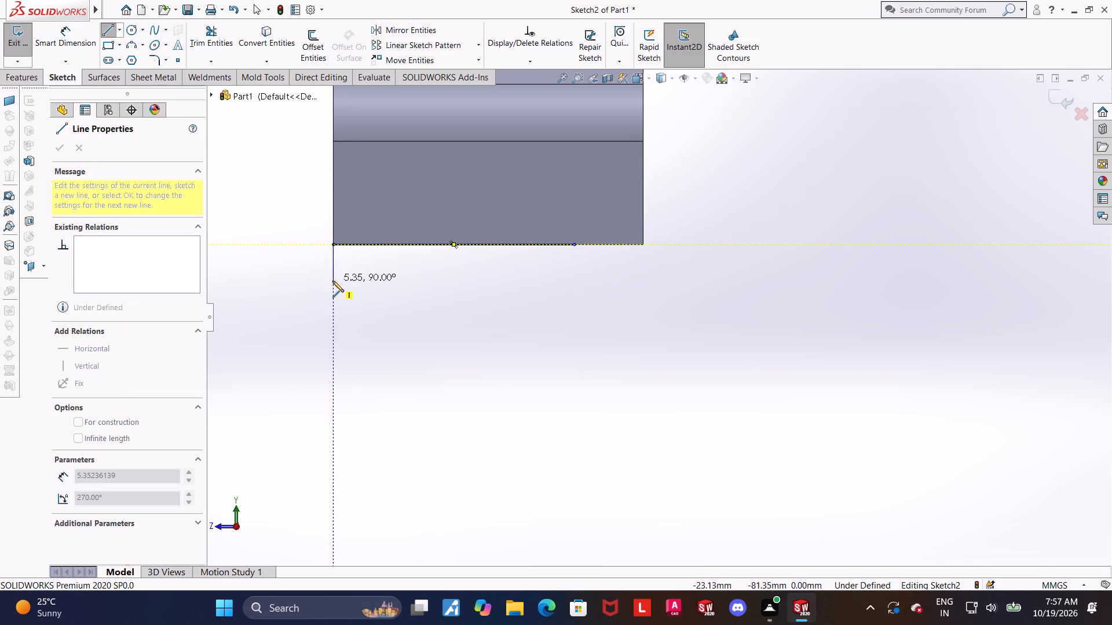
{"action": "left_click", "coordinate": [332, 281]}
{"action": "key", "text": "Escape"}
{"action": "key", "text": "Escape"}
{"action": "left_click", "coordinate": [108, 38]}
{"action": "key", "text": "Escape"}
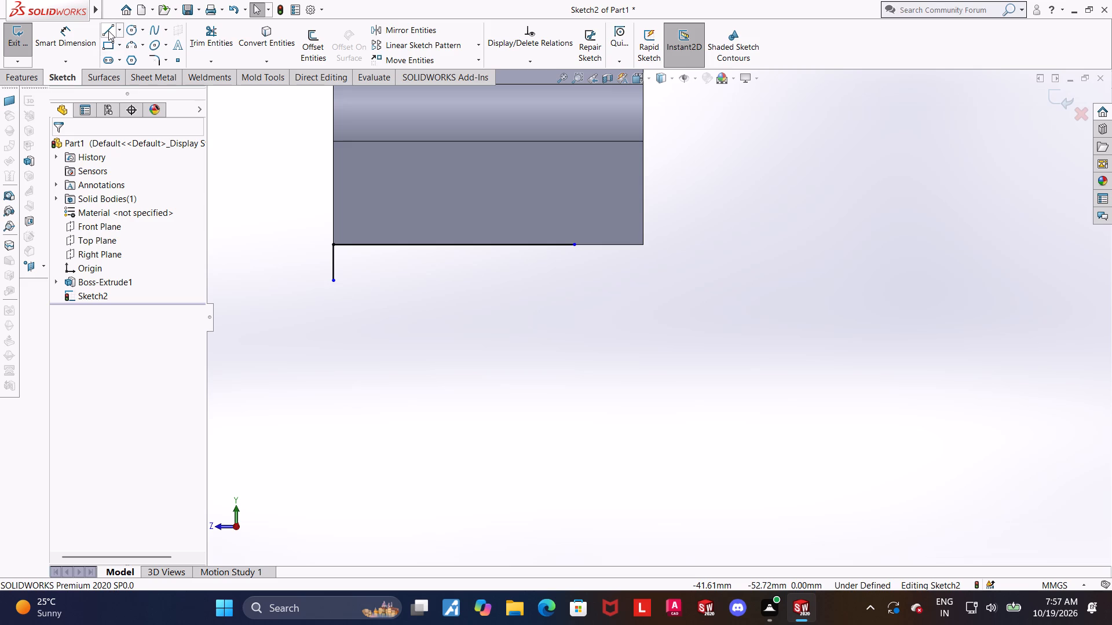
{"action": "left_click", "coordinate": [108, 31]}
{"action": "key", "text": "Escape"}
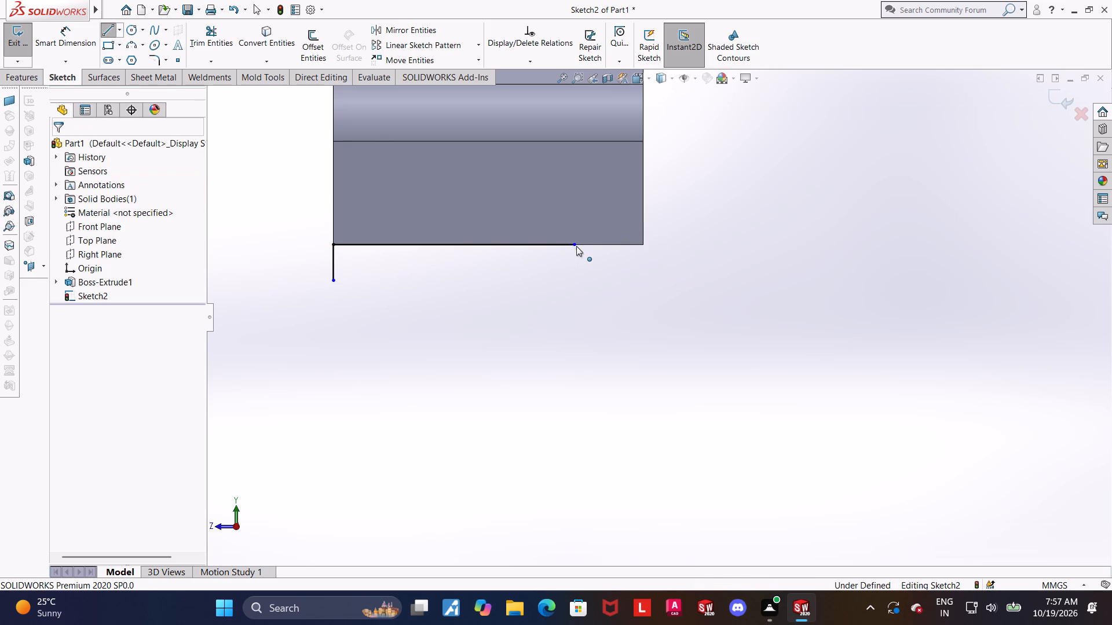
Make the base line's right endpoint coincident with the leg's bottom-right corner.
{"action": "left_click", "coordinate": [575, 244]}
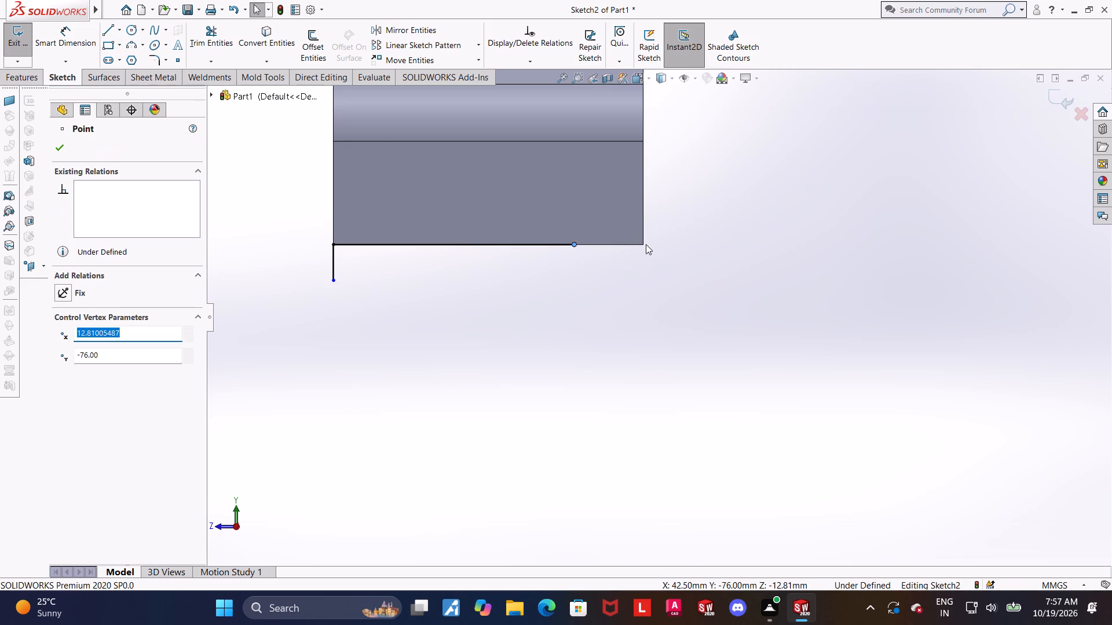
{"action": "left_click", "coordinate": [645, 245], "text": "ctrl"}
{"action": "left_click", "coordinate": [737, 317]}
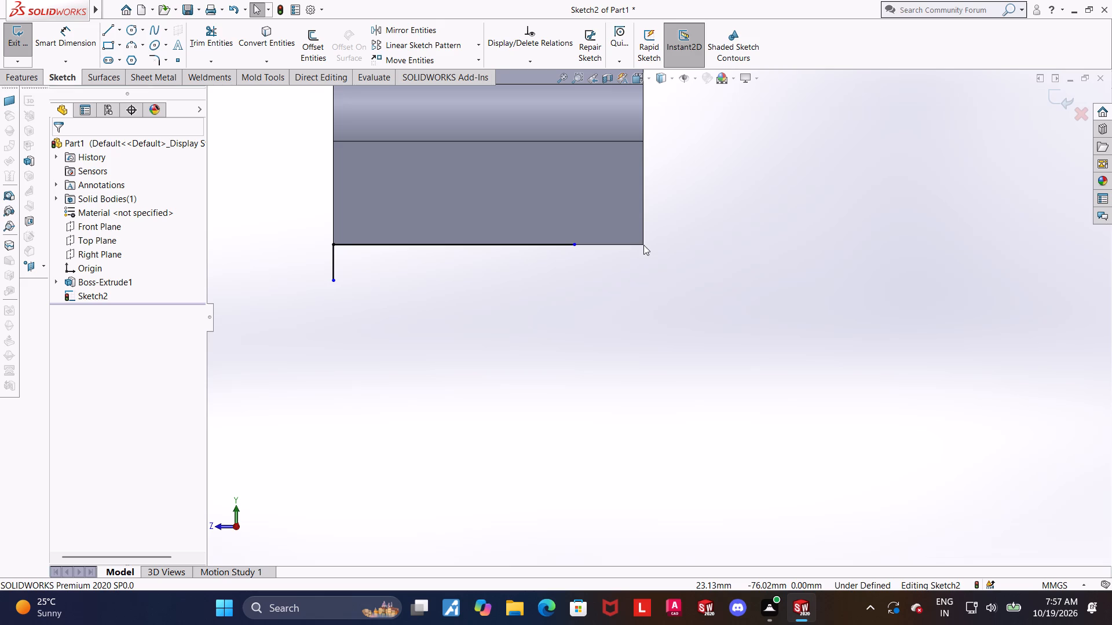
{"action": "left_click", "coordinate": [576, 246]}
{"action": "left_click", "coordinate": [643, 244], "text": "ctrl"}
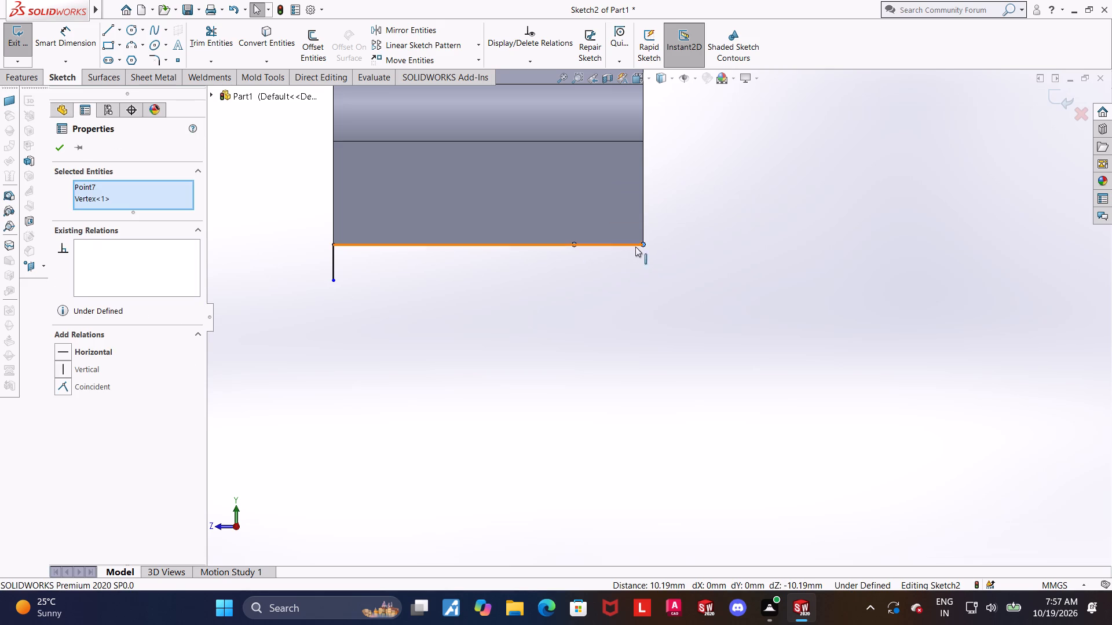
{"action": "left_click", "coordinate": [59, 388]}
{"action": "left_click", "coordinate": [519, 389]}
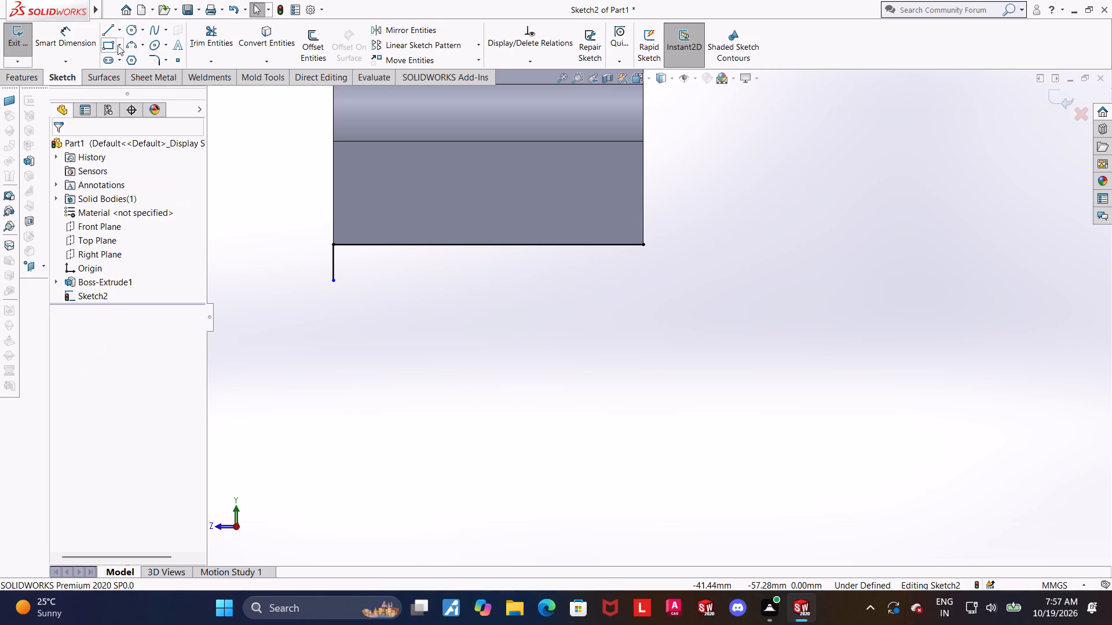
Sketch a matching vertical line about 5.35 mm long downward from the leg's bottom-right corner.
{"action": "left_click", "coordinate": [111, 26]}
{"action": "left_click", "coordinate": [642, 245]}
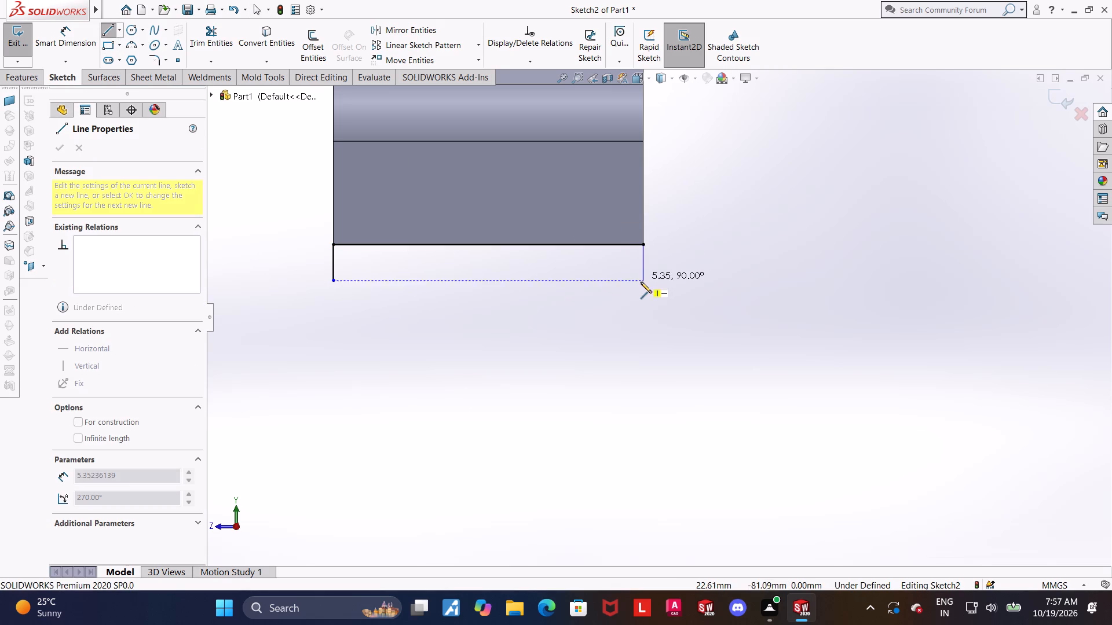
{"action": "left_click", "coordinate": [643, 281]}
{"action": "key", "text": "Escape"}
{"action": "key", "text": "Escape"}
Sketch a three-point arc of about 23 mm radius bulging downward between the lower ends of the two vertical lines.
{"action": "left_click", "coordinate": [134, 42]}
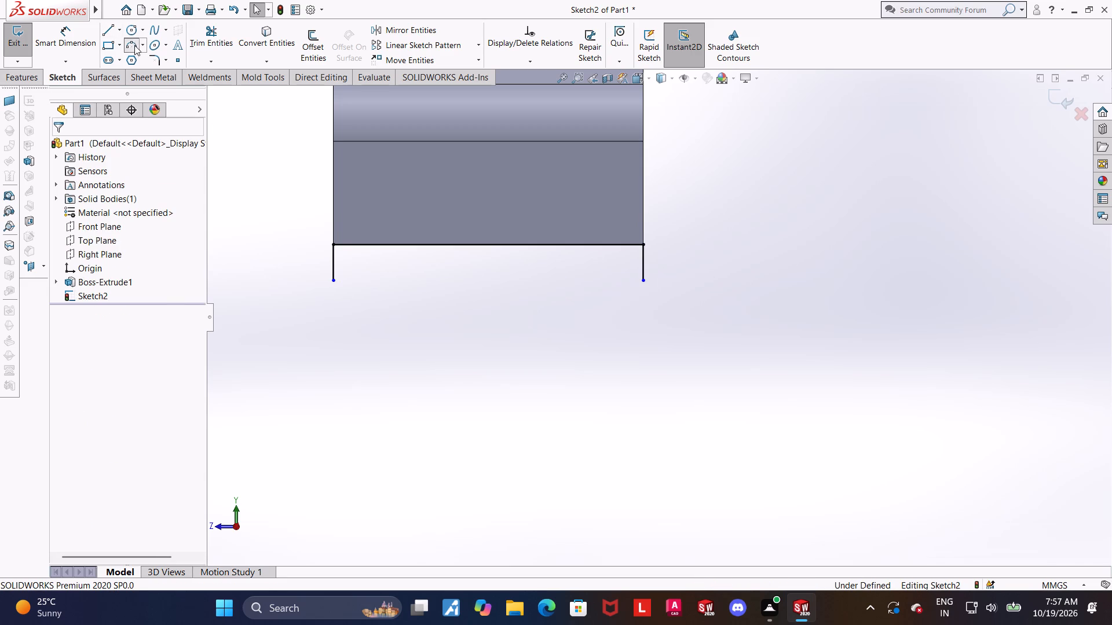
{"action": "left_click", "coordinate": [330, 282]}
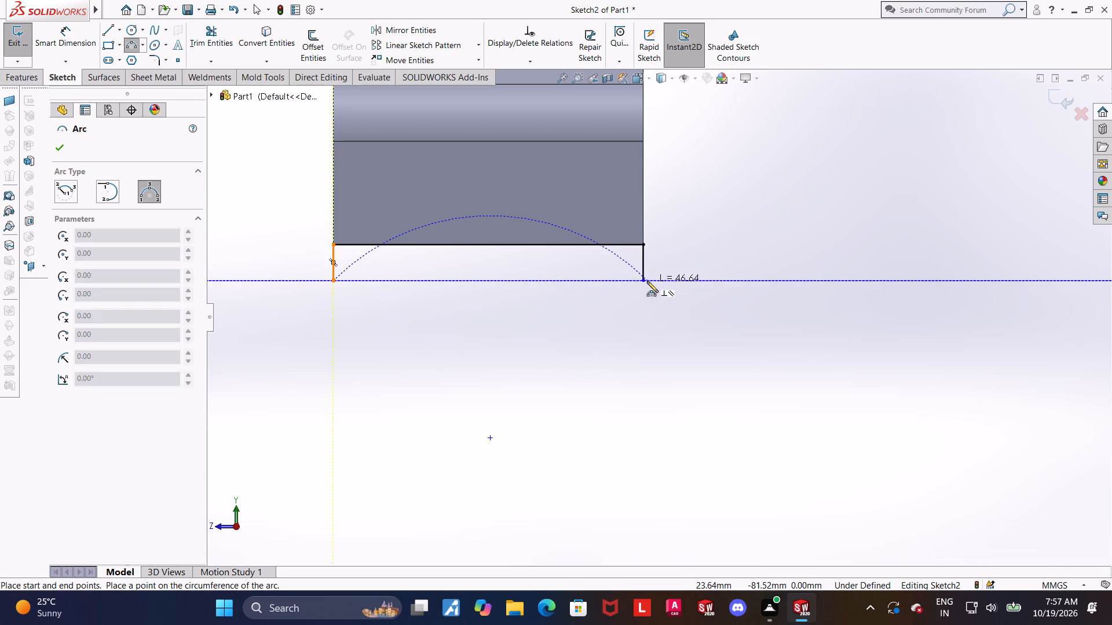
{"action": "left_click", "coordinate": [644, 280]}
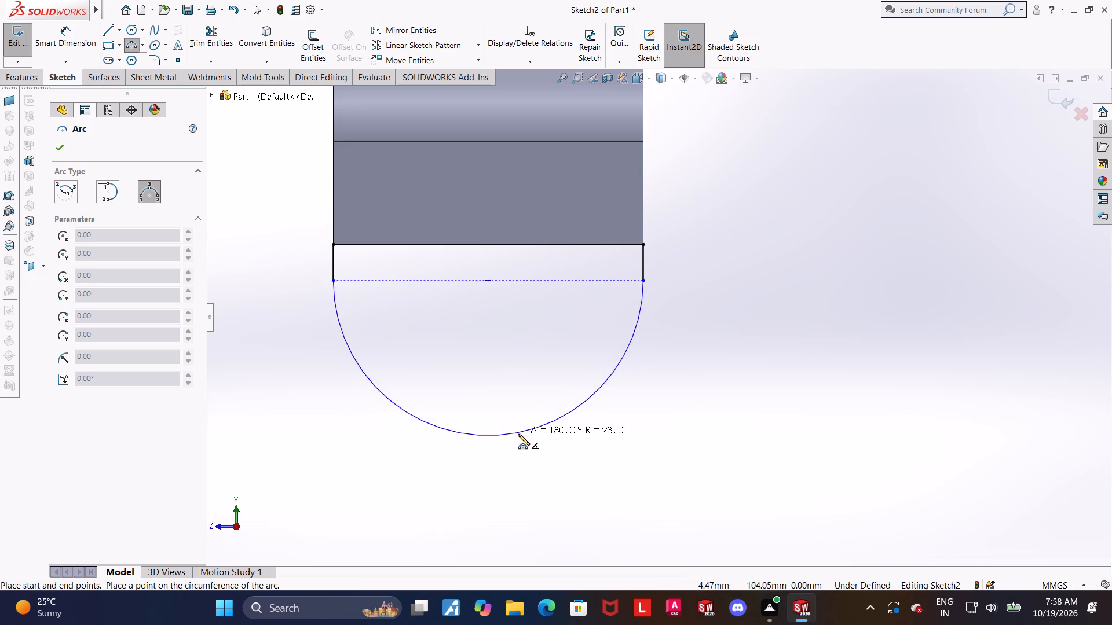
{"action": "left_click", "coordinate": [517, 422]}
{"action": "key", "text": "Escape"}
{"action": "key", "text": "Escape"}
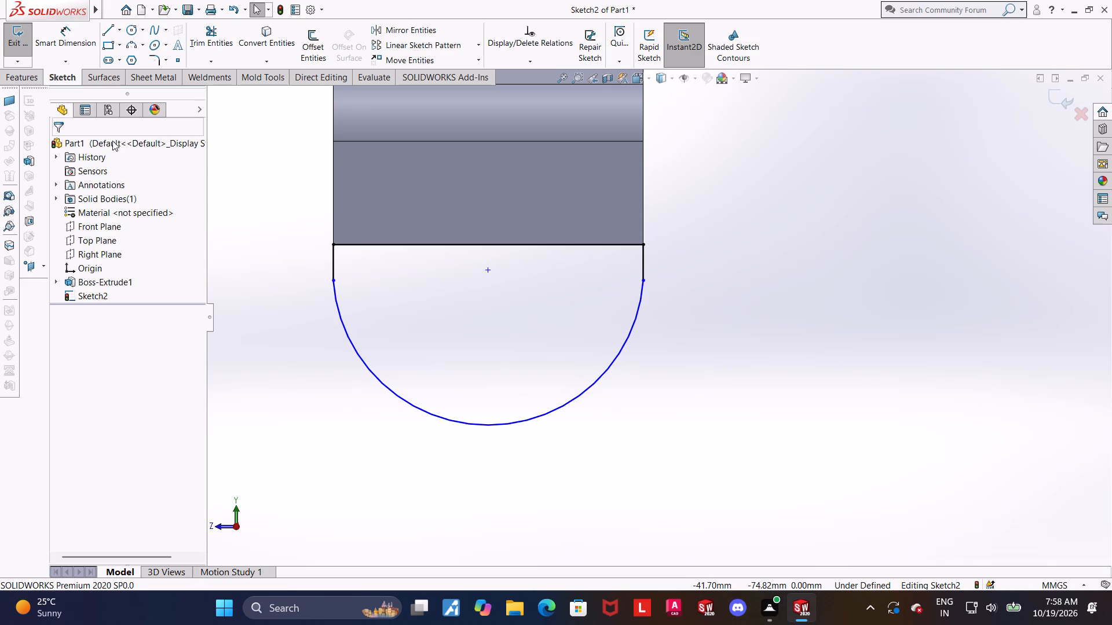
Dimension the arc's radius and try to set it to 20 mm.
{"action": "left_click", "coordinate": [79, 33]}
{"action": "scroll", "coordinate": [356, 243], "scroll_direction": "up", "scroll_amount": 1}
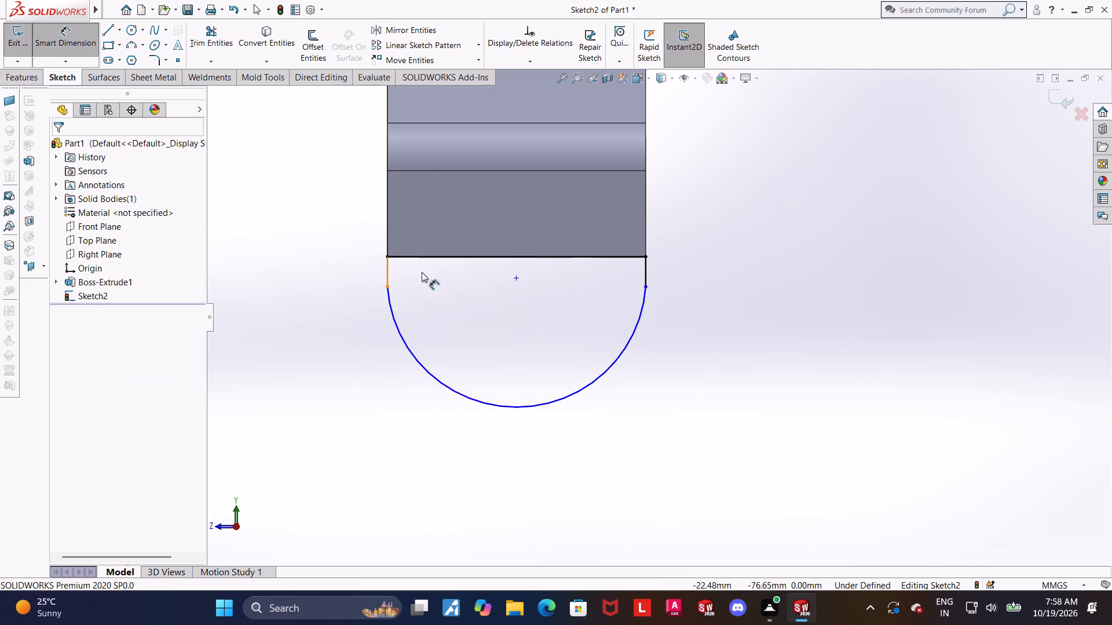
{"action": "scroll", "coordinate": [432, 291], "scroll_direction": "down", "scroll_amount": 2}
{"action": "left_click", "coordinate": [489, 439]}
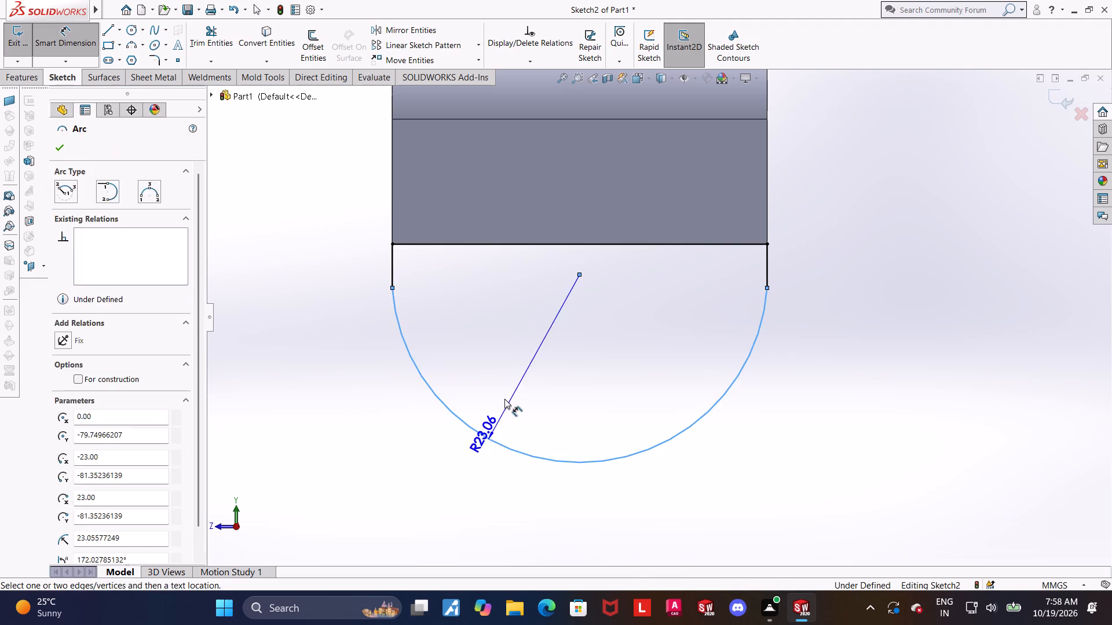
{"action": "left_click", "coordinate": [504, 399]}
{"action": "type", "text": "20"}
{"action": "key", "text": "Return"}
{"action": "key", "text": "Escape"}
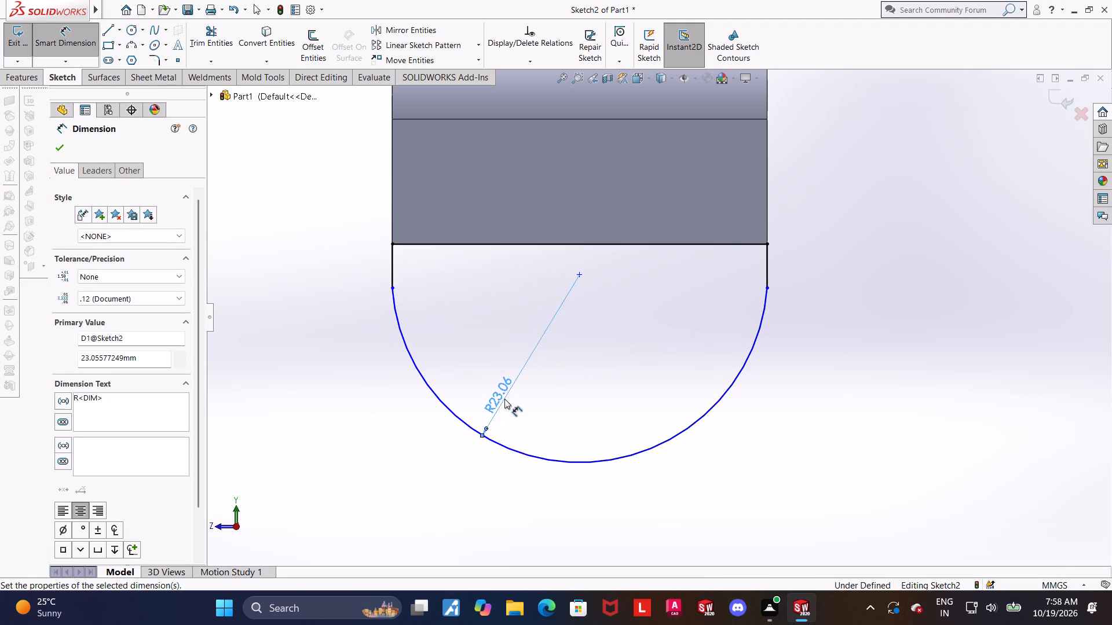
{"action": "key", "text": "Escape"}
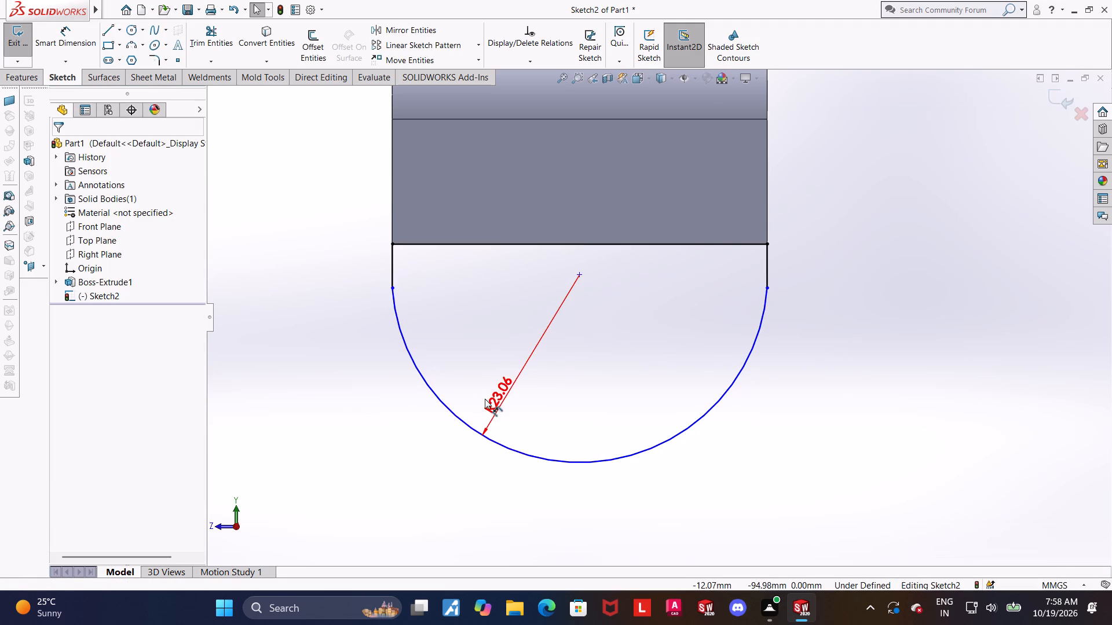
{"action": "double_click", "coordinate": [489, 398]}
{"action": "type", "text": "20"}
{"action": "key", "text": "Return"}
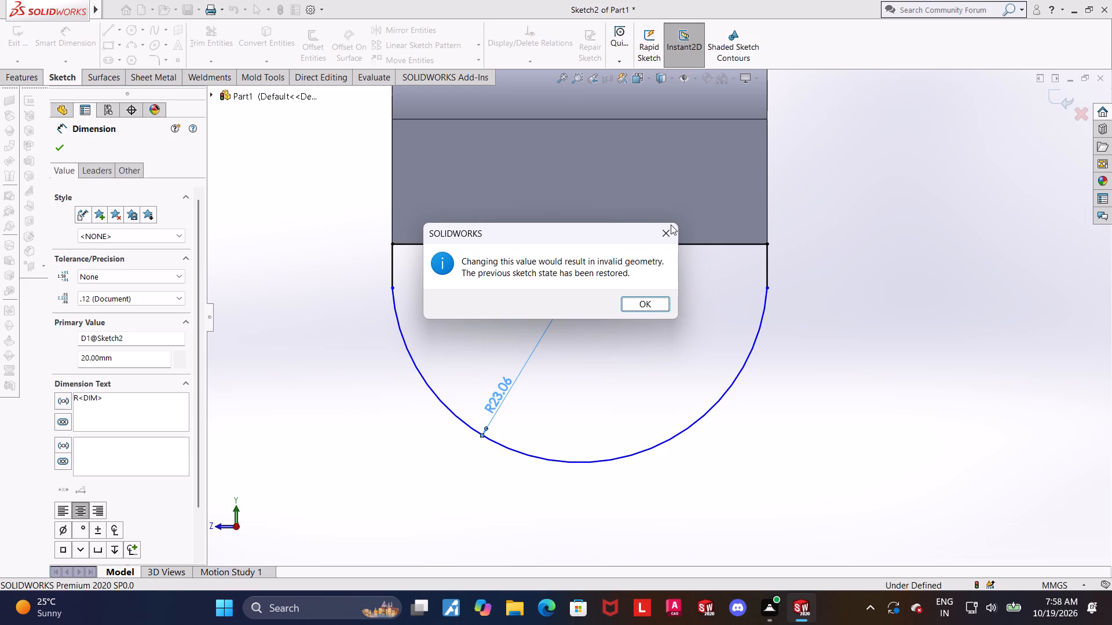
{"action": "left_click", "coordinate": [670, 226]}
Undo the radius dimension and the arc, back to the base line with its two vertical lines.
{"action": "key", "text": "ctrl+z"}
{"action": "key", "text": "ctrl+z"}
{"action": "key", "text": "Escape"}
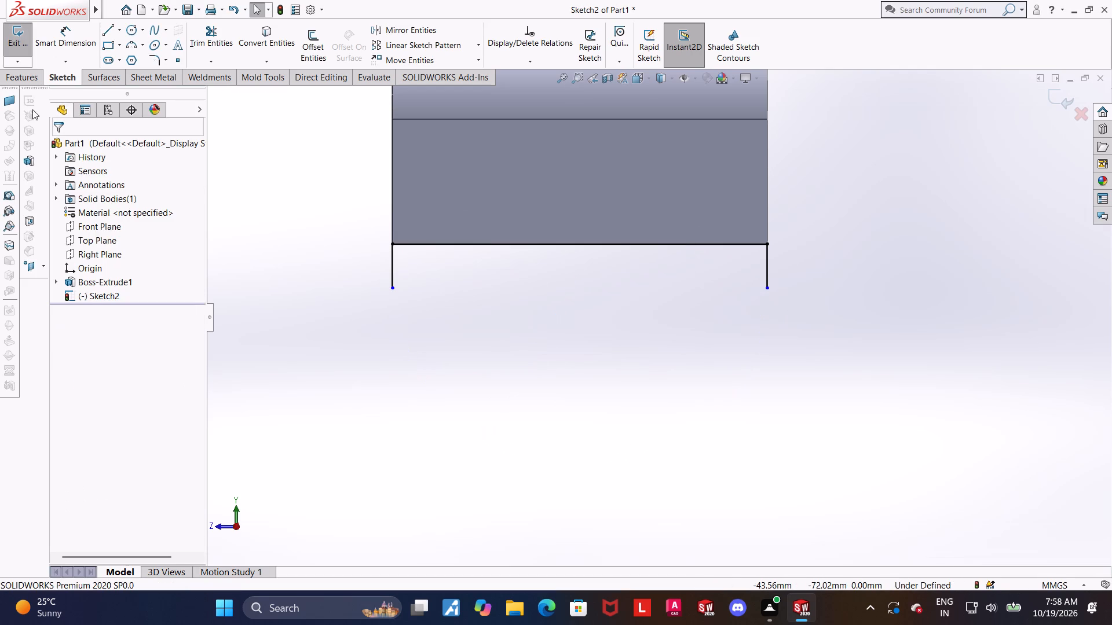
Sketch a horizontal line about 12 mm long below the open gap between the two short vertical lines.
{"action": "left_click", "coordinate": [101, 27]}
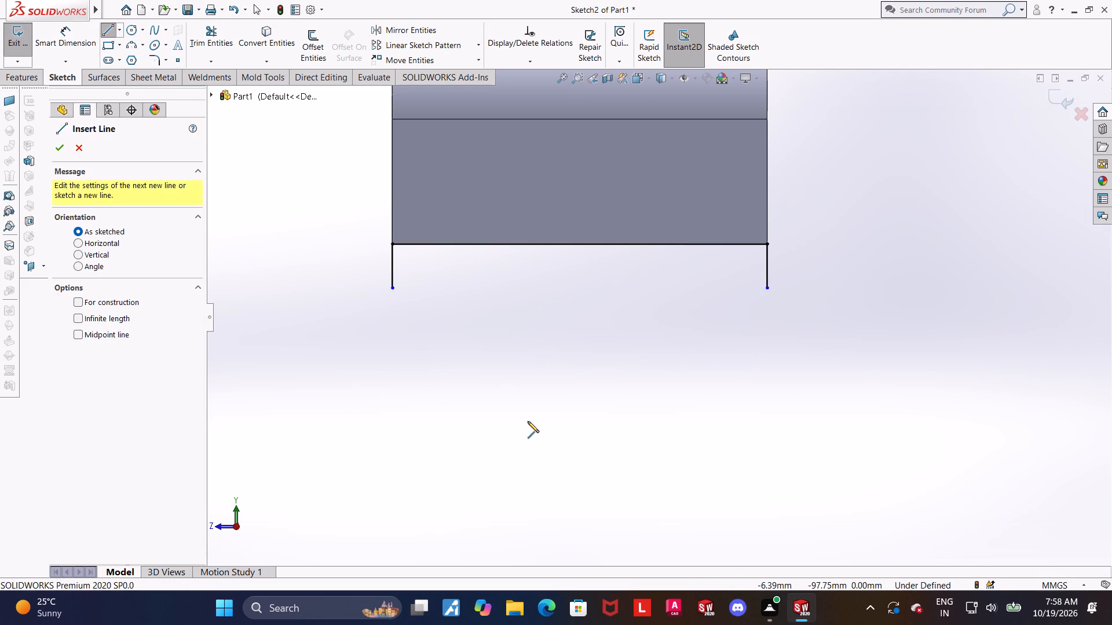
{"action": "left_click", "coordinate": [527, 421]}
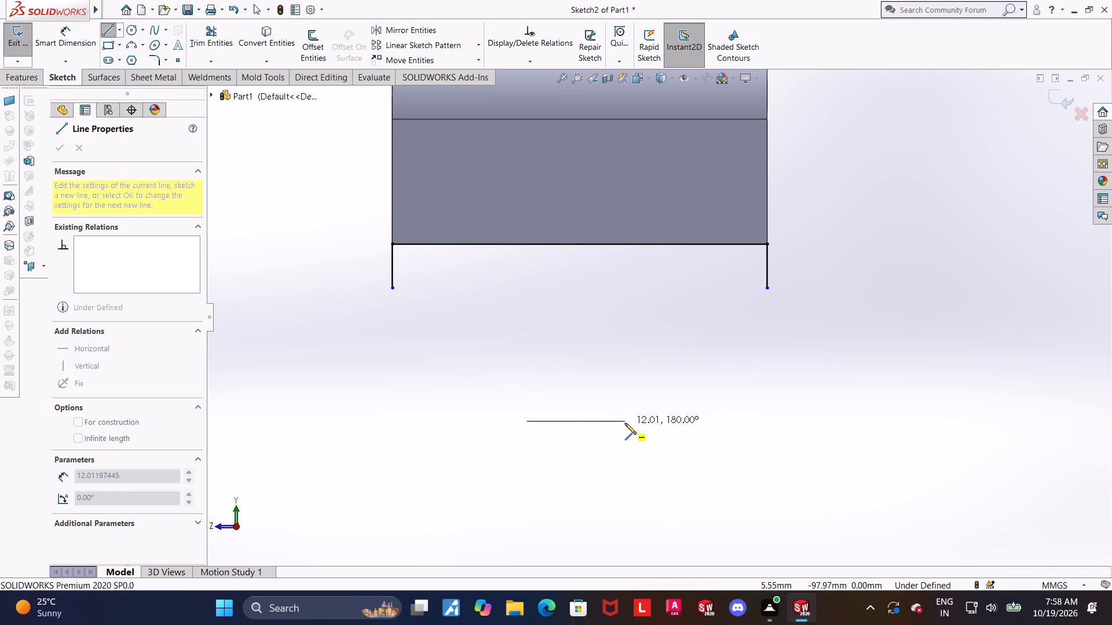
{"action": "left_click", "coordinate": [625, 423]}
{"action": "key", "text": "Escape"}
{"action": "key", "text": "Escape"}
{"action": "scroll", "coordinate": [635, 427], "scroll_direction": "up", "scroll_amount": 1}
{"action": "scroll", "coordinate": [633, 407], "scroll_direction": "down", "scroll_amount": 1}
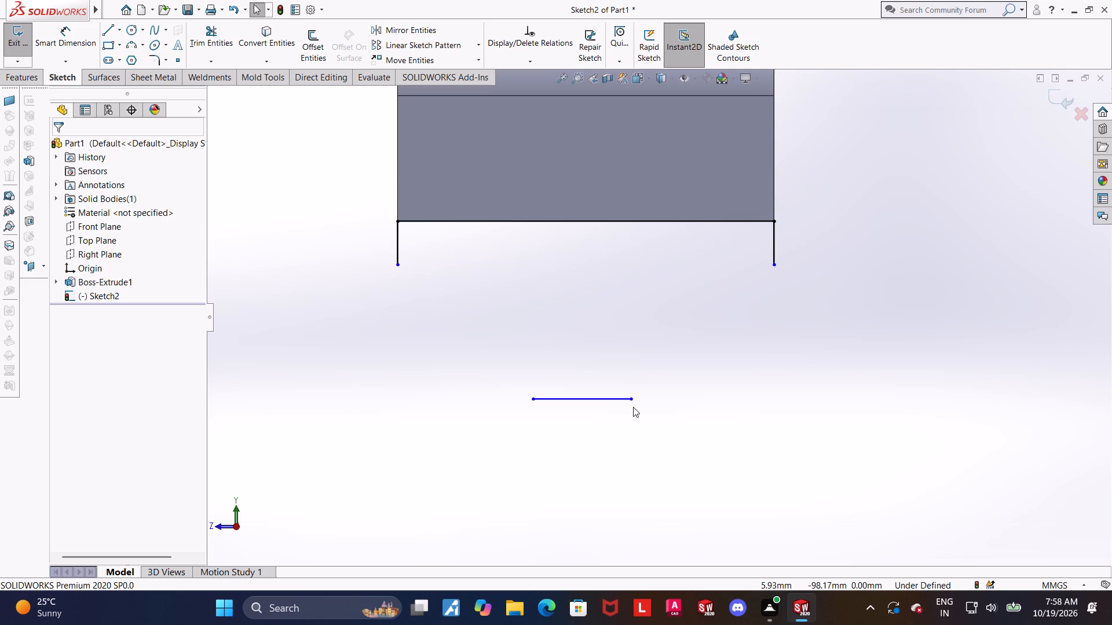
{"action": "scroll", "coordinate": [633, 407], "scroll_direction": "up", "scroll_amount": 1}
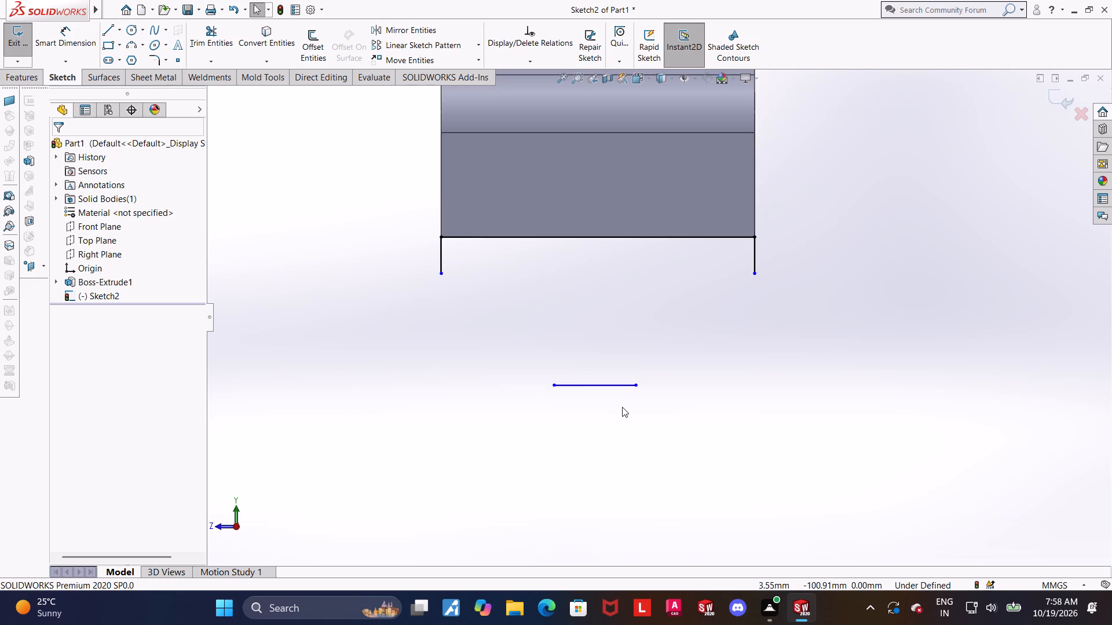
{"action": "key", "text": "Escape"}
Dimension the horizontal line 40 mm below the lower edge of the leg's curved bend face.
{"action": "scroll", "coordinate": [622, 366], "scroll_direction": "up", "scroll_amount": 3}
{"action": "left_click", "coordinate": [41, 34]}
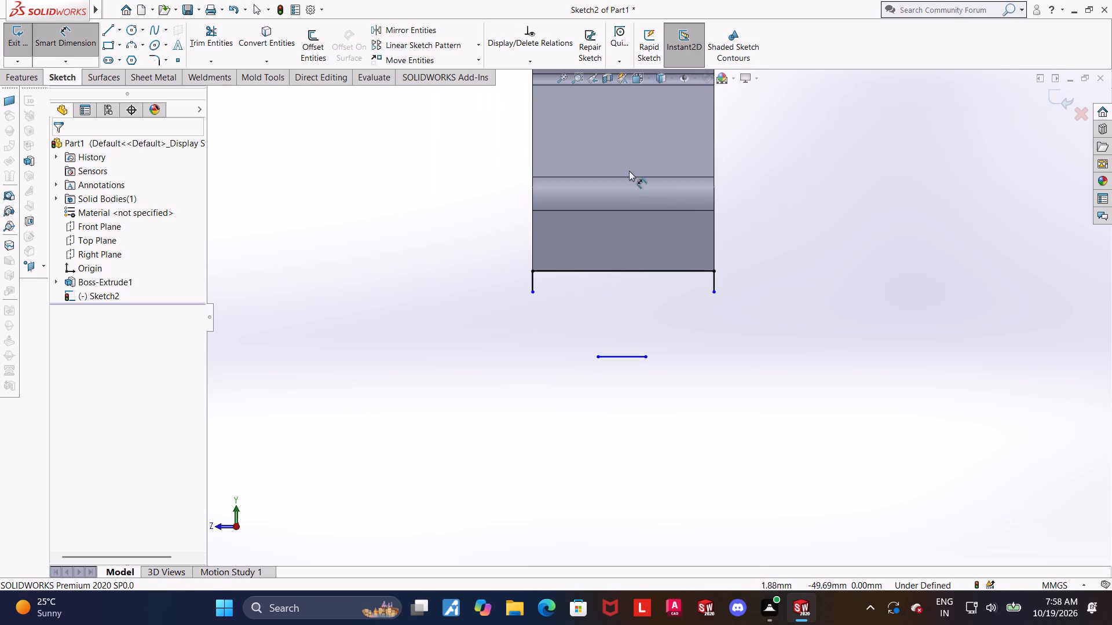
{"action": "scroll", "coordinate": [633, 210], "scroll_direction": "up", "scroll_amount": 1}
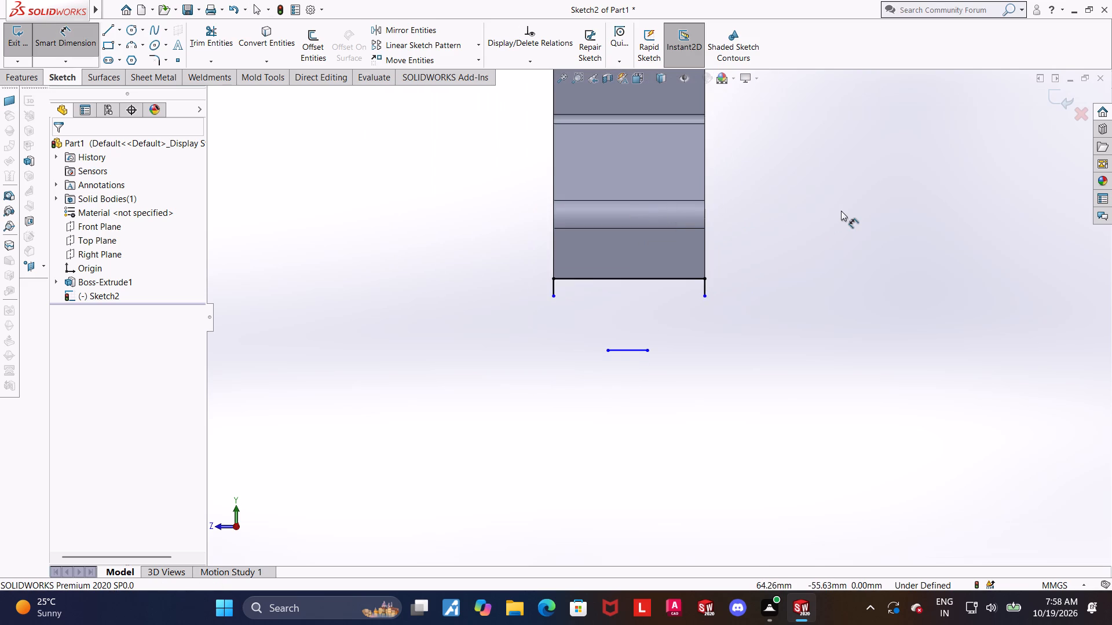
{"action": "scroll", "coordinate": [841, 211], "scroll_direction": "down", "scroll_amount": 1}
{"action": "scroll", "coordinate": [841, 211], "scroll_direction": "up", "scroll_amount": 1}
{"action": "scroll", "coordinate": [842, 211], "scroll_direction": "down", "scroll_amount": 1}
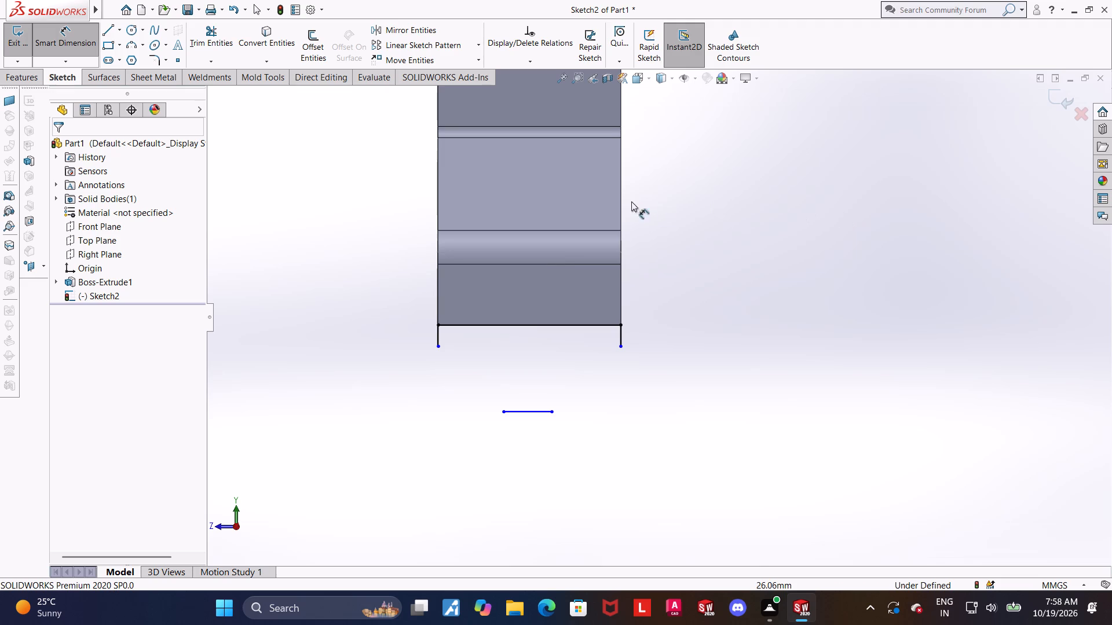
{"action": "left_click", "coordinate": [557, 264]}
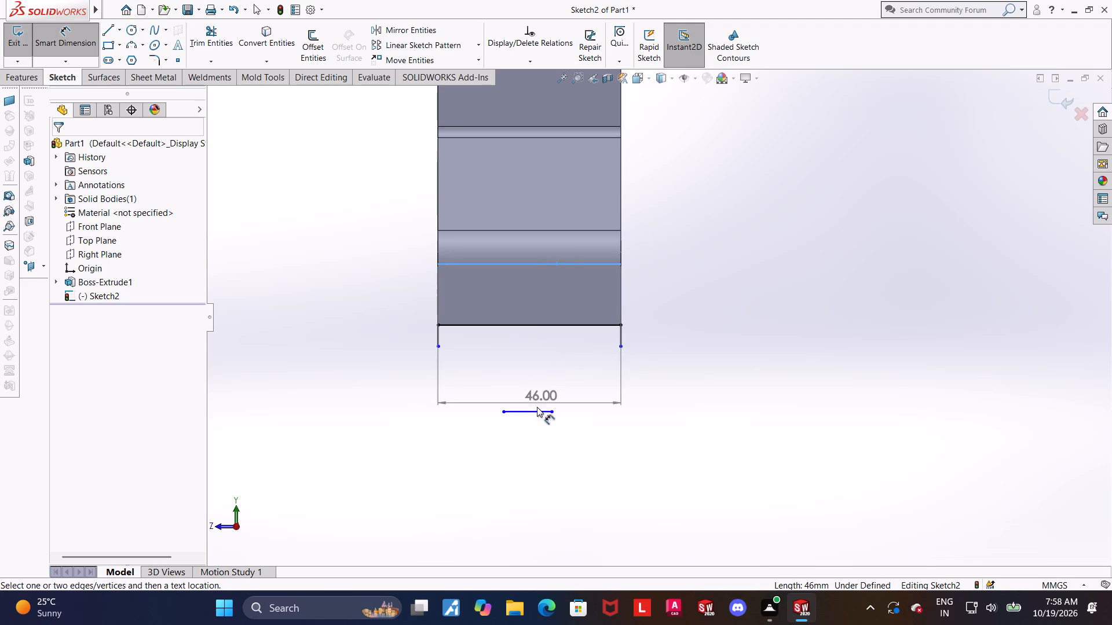
{"action": "left_click", "coordinate": [536, 411]}
{"action": "left_click", "coordinate": [665, 394]}
{"action": "type", "text": "40"}
{"action": "key", "text": "Return"}
{"action": "key", "text": "Escape"}
{"action": "key", "text": "Escape"}
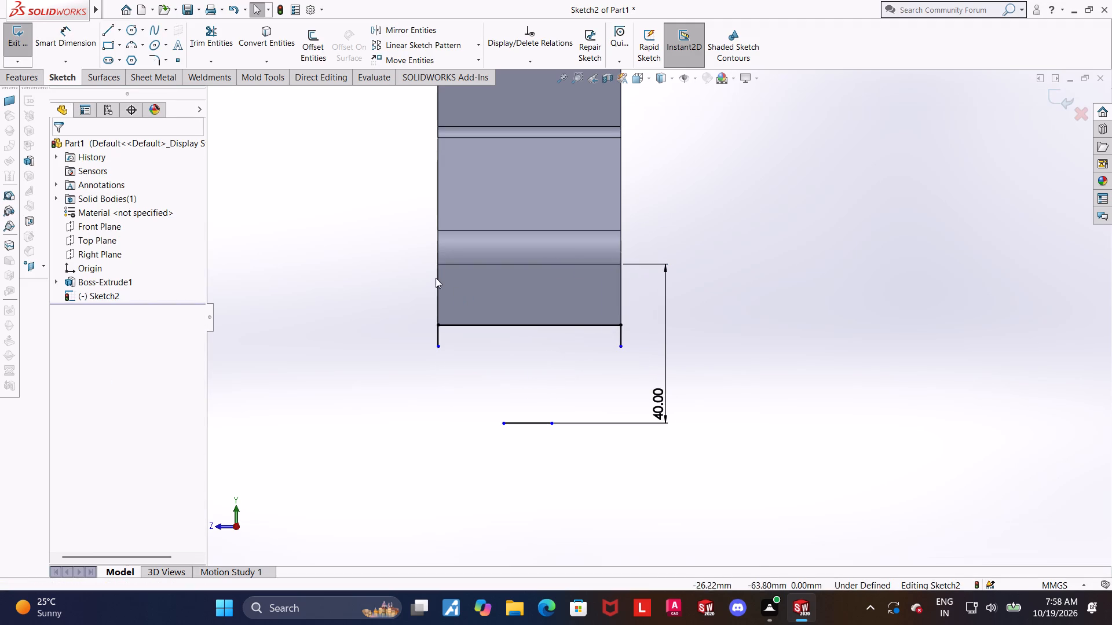
Sketch a three-point arc of about 20.5 mm radius from the left vertical line's lower end to the bottom line's left end.
{"action": "scroll", "coordinate": [541, 382], "scroll_direction": "down", "scroll_amount": 1}
{"action": "left_click", "coordinate": [130, 46]}
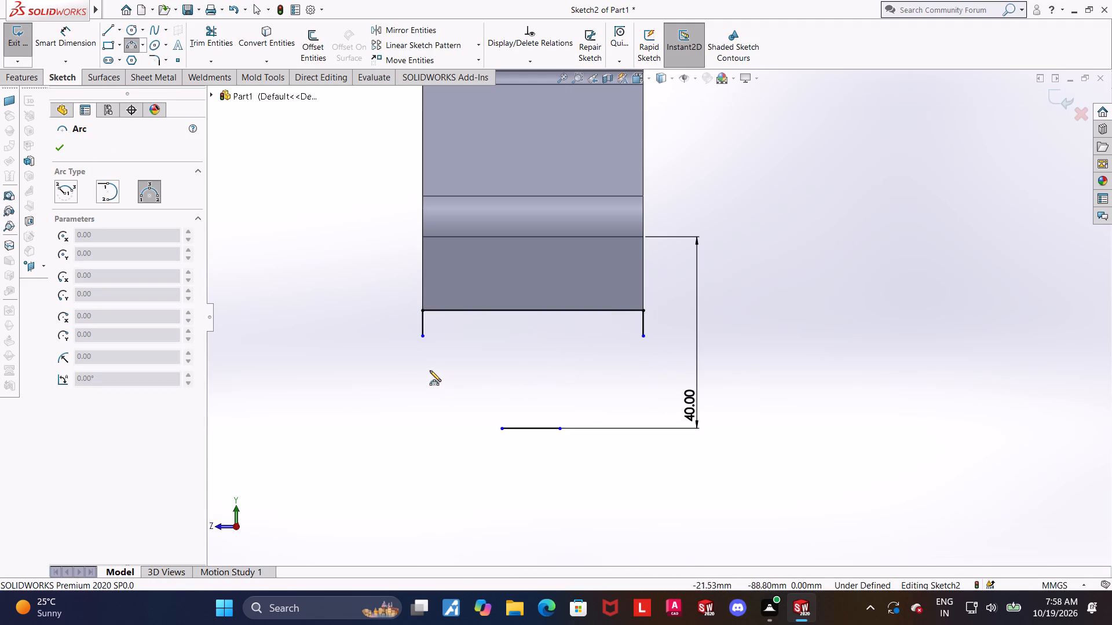
{"action": "left_click", "coordinate": [422, 336]}
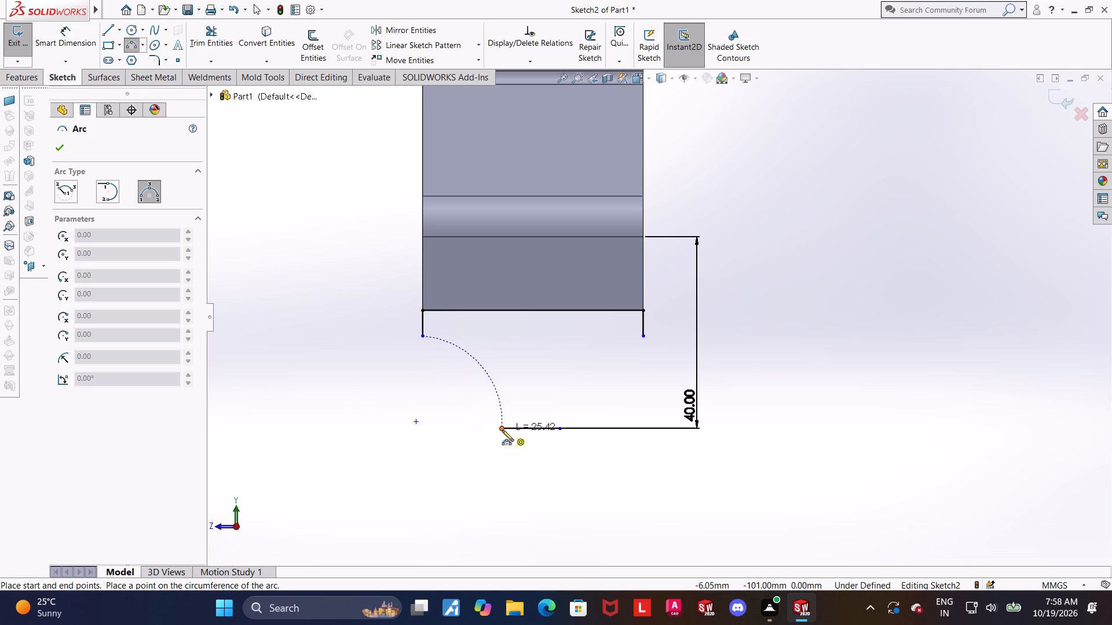
{"action": "left_click", "coordinate": [500, 429]}
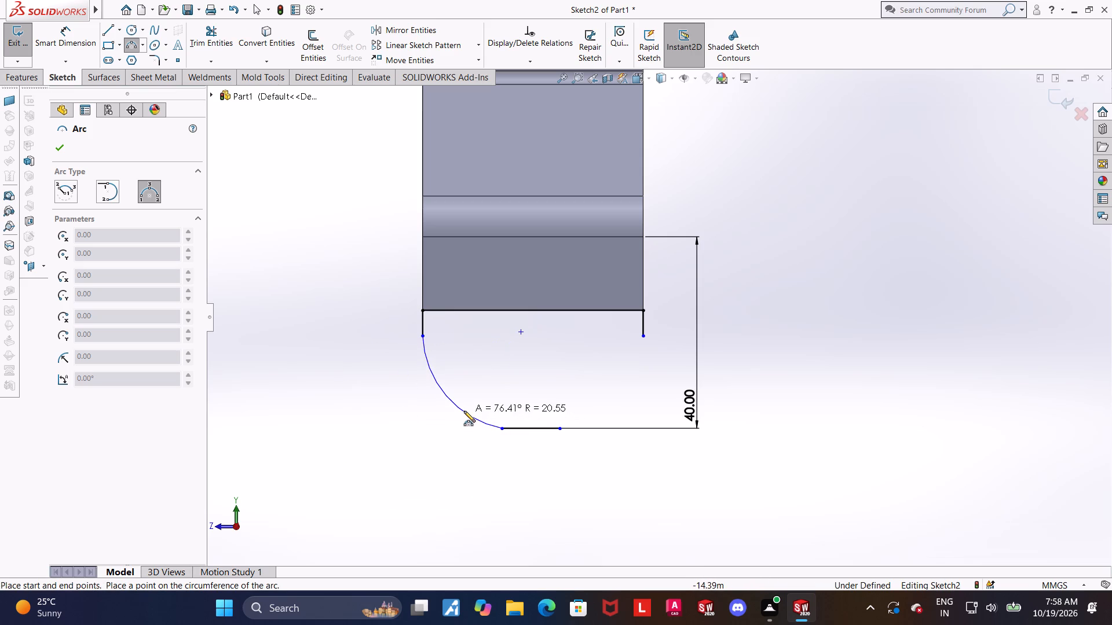
{"action": "left_click", "coordinate": [464, 411]}
{"action": "key", "text": "Escape"}
{"action": "key", "text": "Escape"}
{"action": "key", "text": "Escape"}
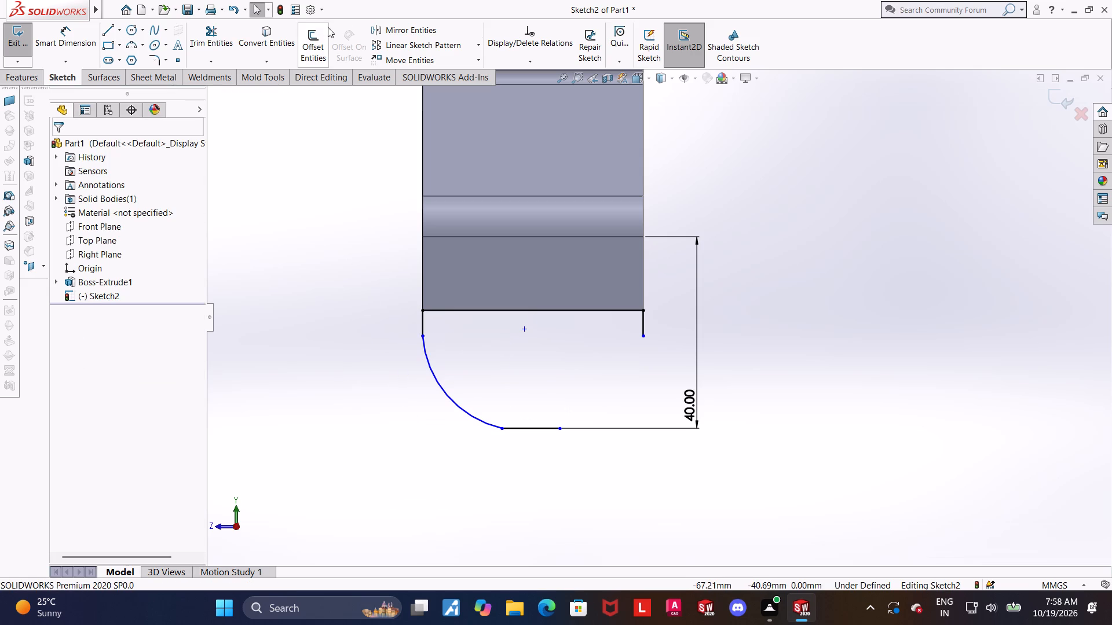
Dimension the arc's radius as 20 mm.
{"action": "left_click", "coordinate": [74, 36]}
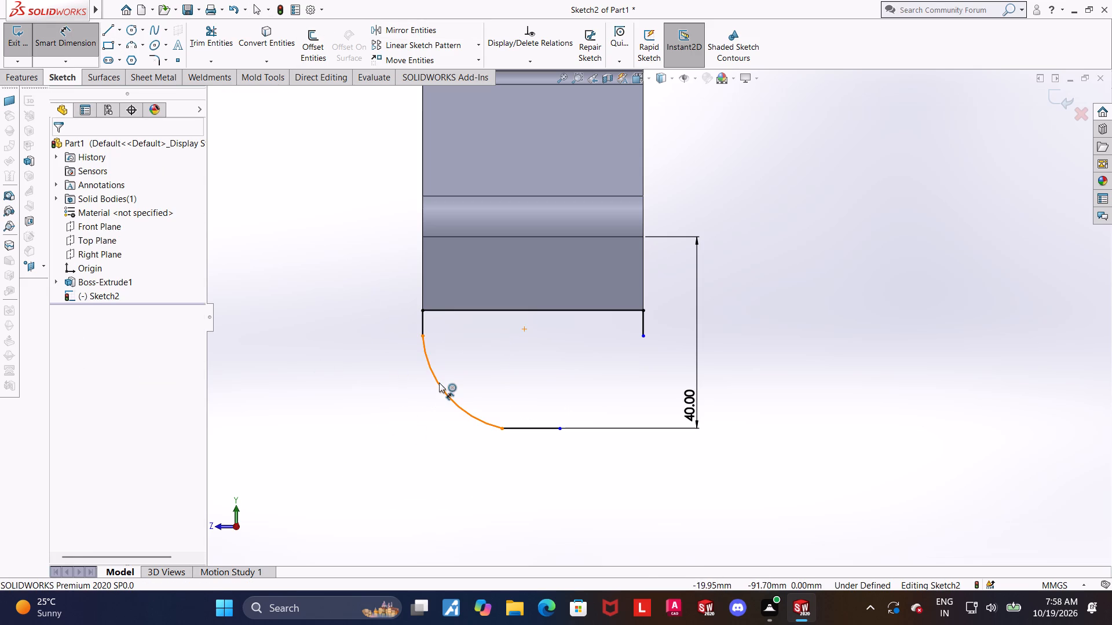
{"action": "left_click", "coordinate": [439, 383]}
{"action": "left_click", "coordinate": [394, 399]}
{"action": "type", "text": "20"}
{"action": "key", "text": "Return"}
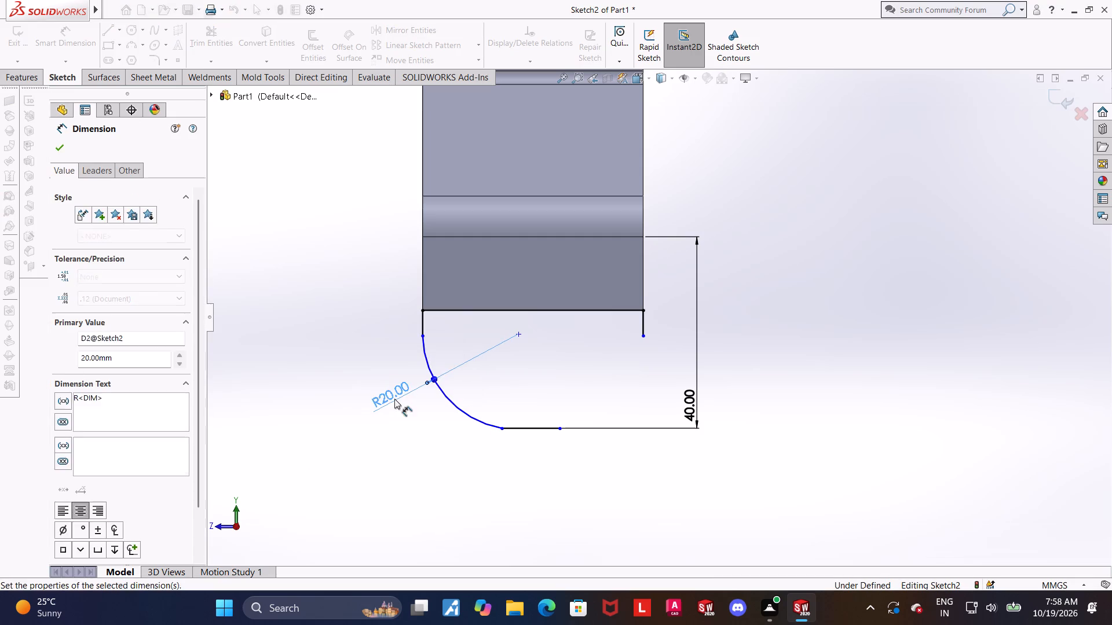
{"action": "key", "text": "Escape"}
{"action": "key", "text": "Escape"}
{"action": "left_click", "coordinate": [623, 455]}
Make the R20 arc tangent to the bottom horizontal line and to the left vertical line.
{"action": "scroll", "coordinate": [586, 416], "scroll_direction": "down", "scroll_amount": 1}
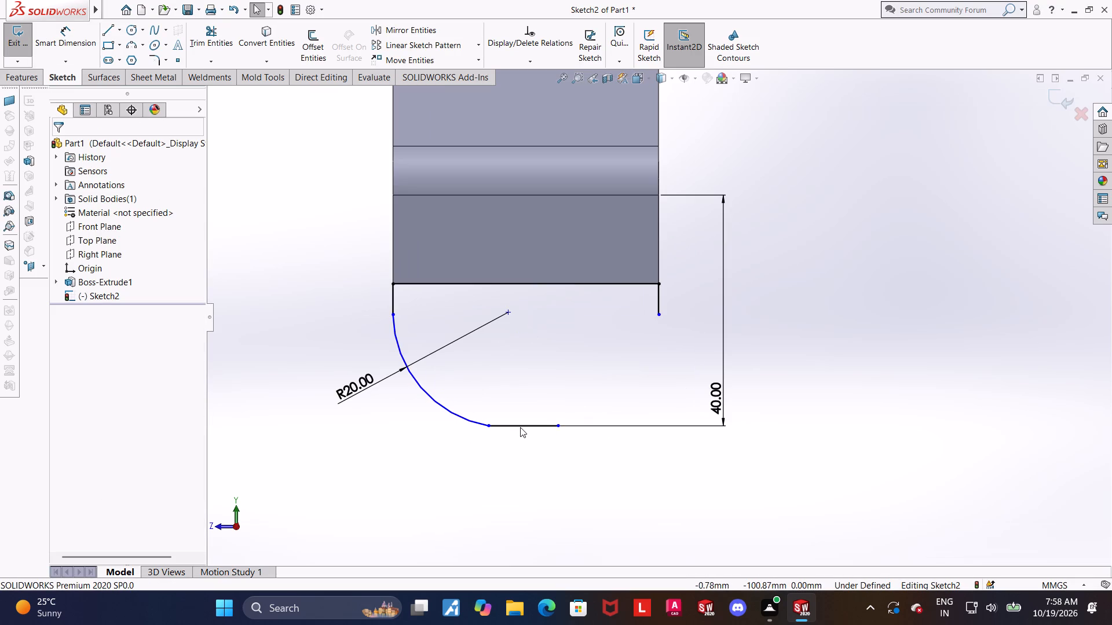
{"action": "left_click", "coordinate": [518, 428], "text": "ctrl"}
{"action": "left_click", "coordinate": [452, 414], "text": "ctrl"}
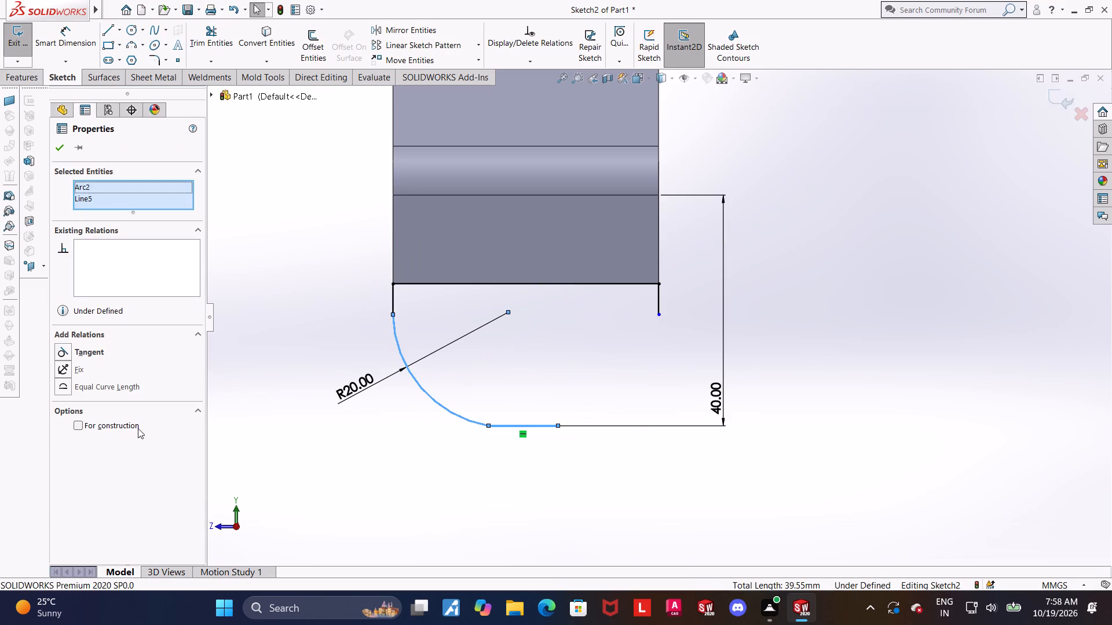
{"action": "left_click", "coordinate": [61, 350]}
{"action": "left_click", "coordinate": [694, 514]}
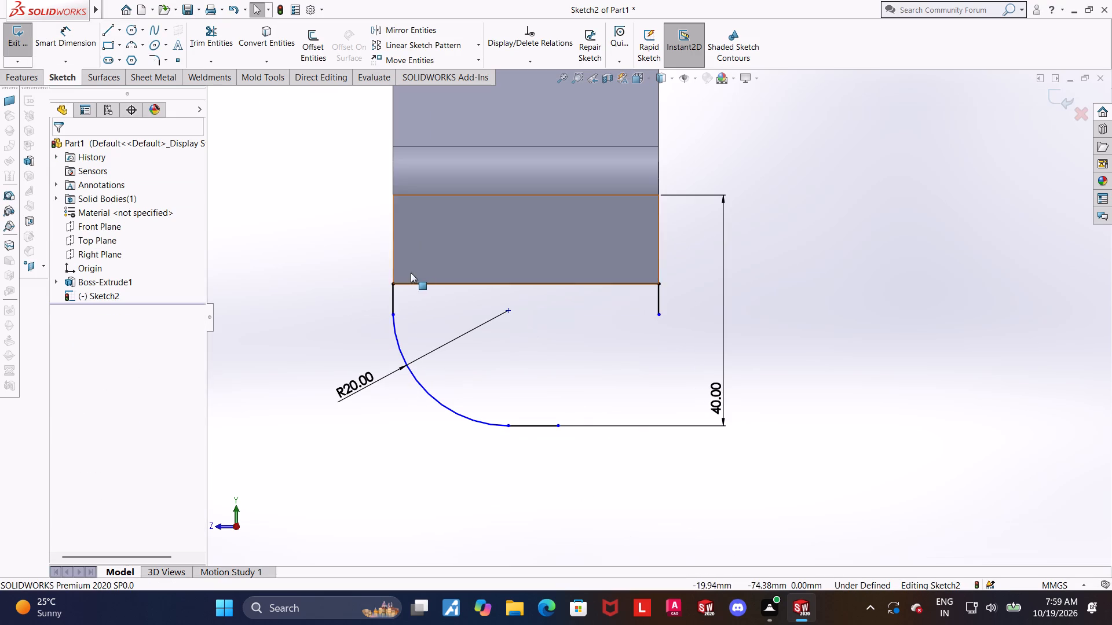
{"action": "left_click", "coordinate": [395, 296]}
{"action": "left_click", "coordinate": [397, 339], "text": "ctrl"}
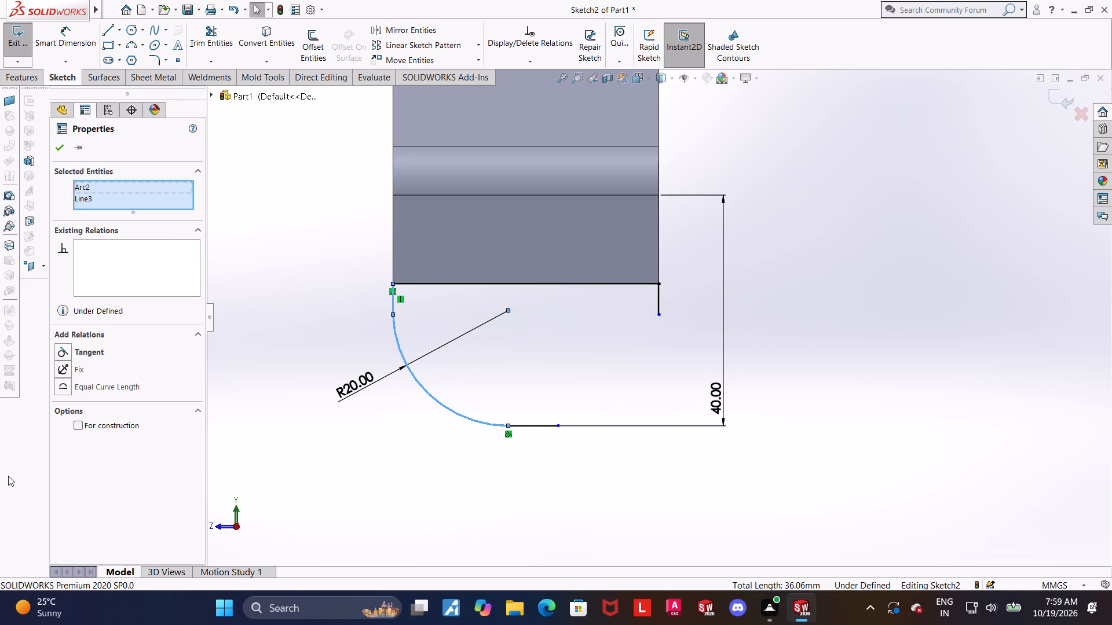
{"action": "left_click", "coordinate": [61, 354]}
{"action": "left_click", "coordinate": [458, 483]}
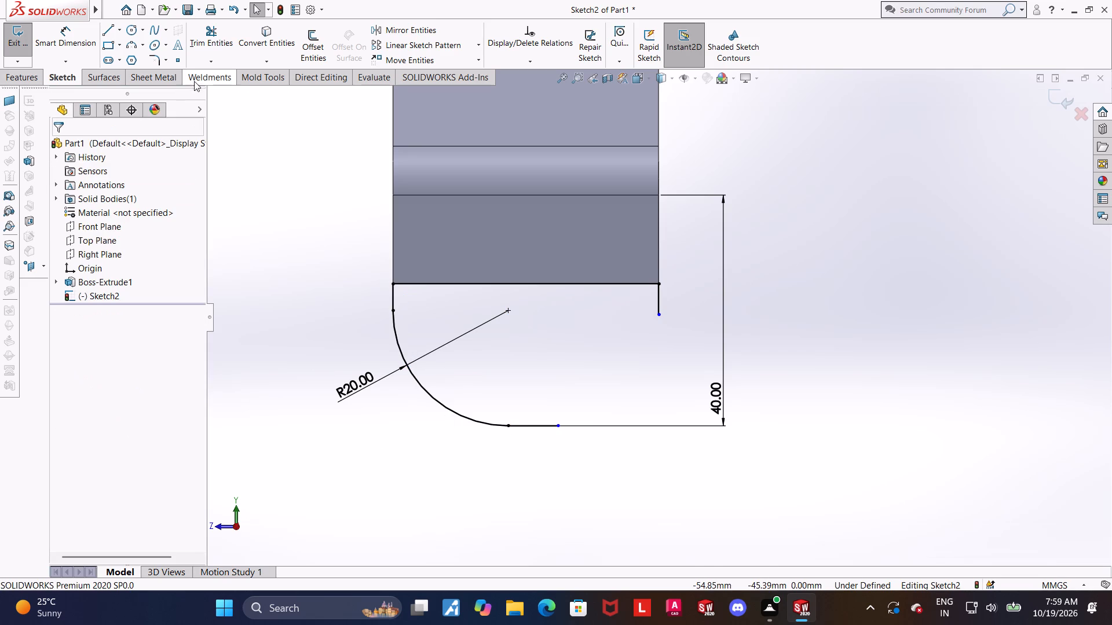
Sketch a vertical centerline through the middle of the leg's width, from inside the leg to below the bottom line.
{"action": "left_click", "coordinate": [120, 33]}
{"action": "left_click", "coordinate": [127, 59]}
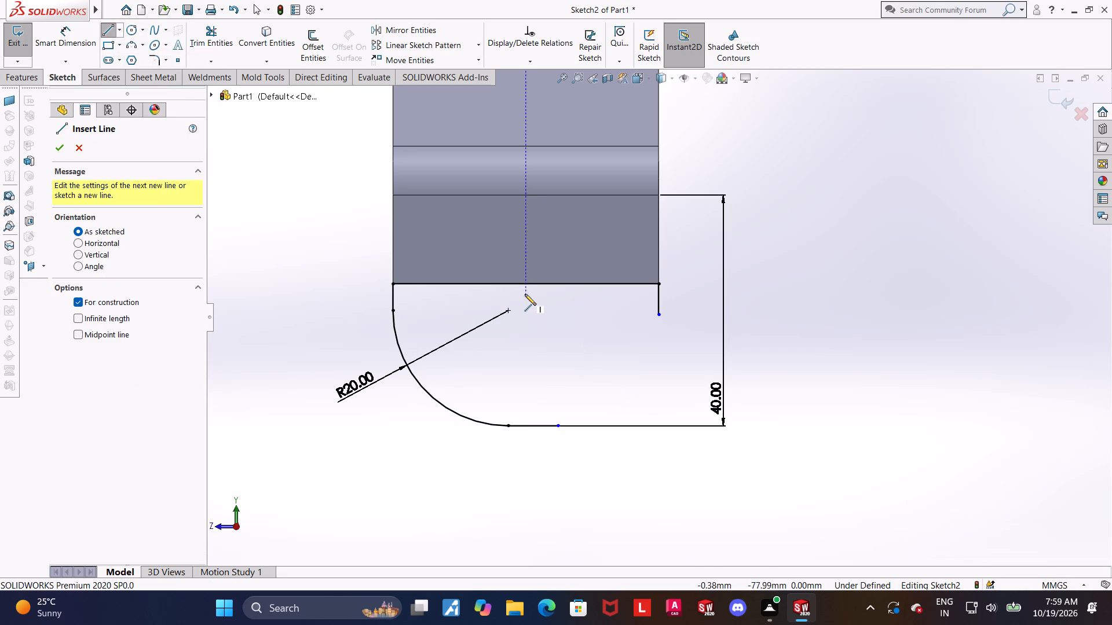
{"action": "scroll", "coordinate": [533, 297], "scroll_direction": "up", "scroll_amount": 4}
{"action": "left_click", "coordinate": [592, 284]}
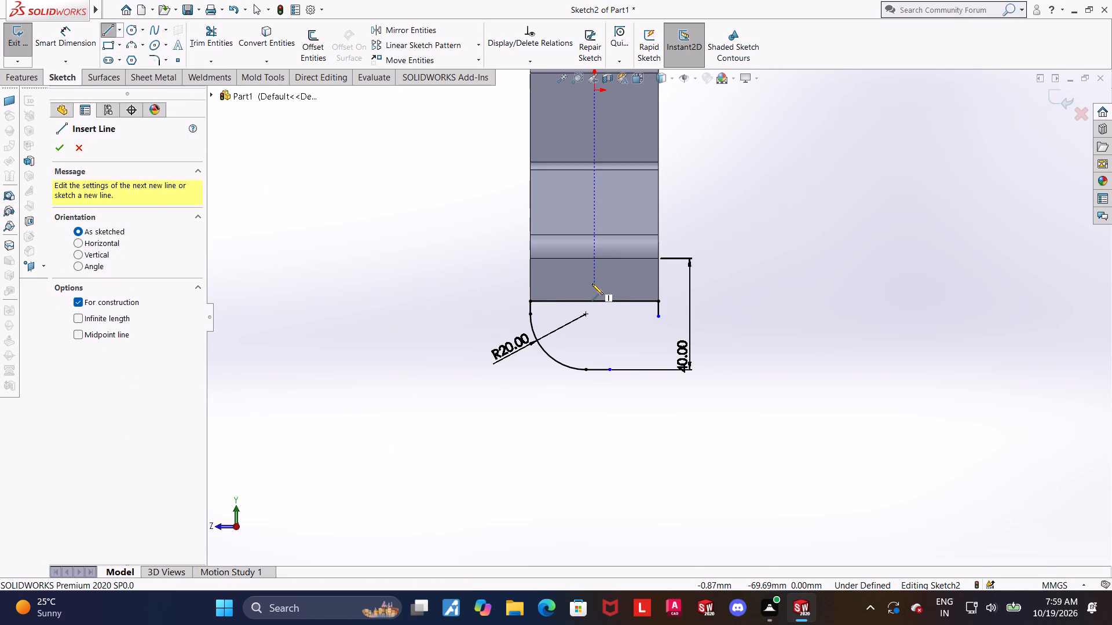
{"action": "left_click", "coordinate": [594, 410]}
{"action": "key", "text": "Escape"}
{"action": "scroll", "coordinate": [643, 332], "scroll_direction": "down", "scroll_amount": 4}
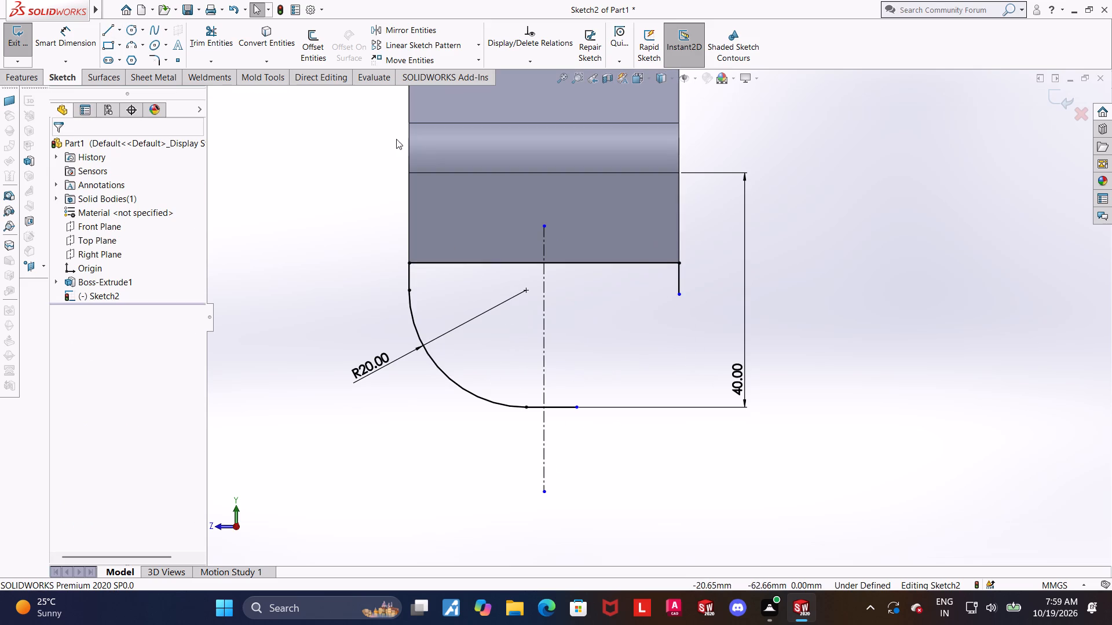
{"action": "key", "text": "Escape"}
Mirror the R20 arc about the vertical centerline, keeping the original.
{"action": "left_click", "coordinate": [386, 37]}
{"action": "left_click", "coordinate": [446, 374]}
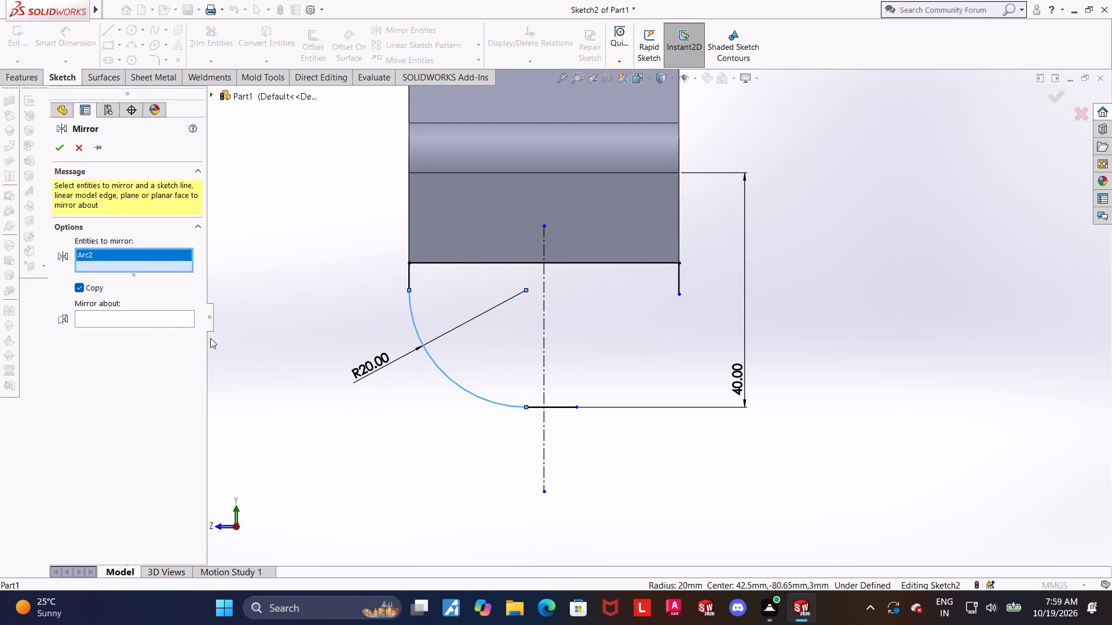
{"action": "left_click", "coordinate": [170, 324]}
{"action": "left_click", "coordinate": [165, 314]}
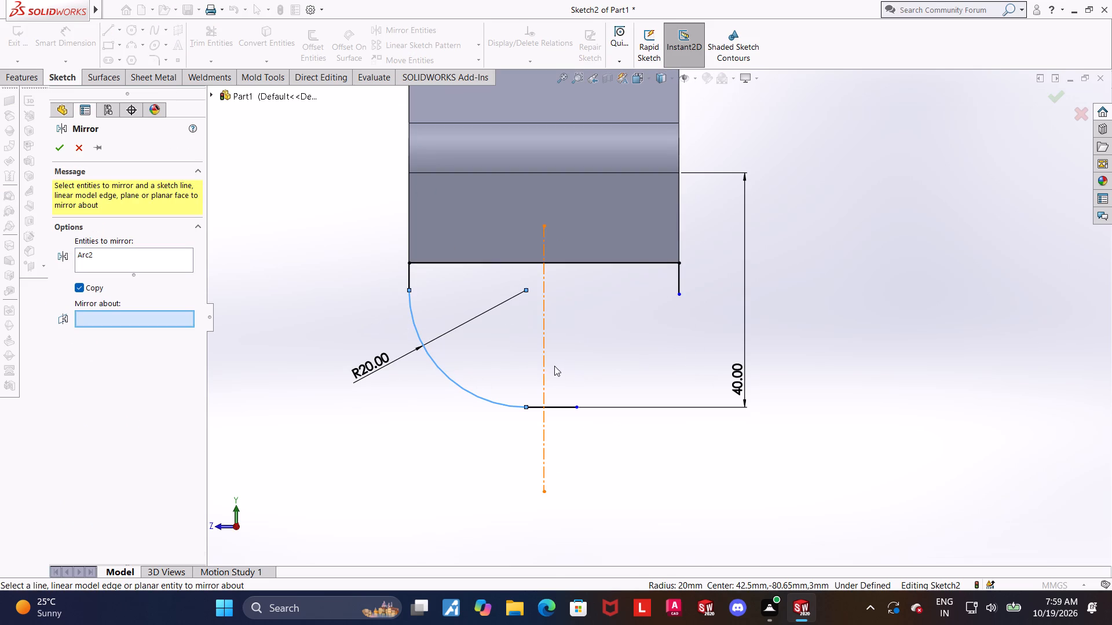
{"action": "left_click", "coordinate": [547, 363]}
{"action": "left_click", "coordinate": [55, 148]}
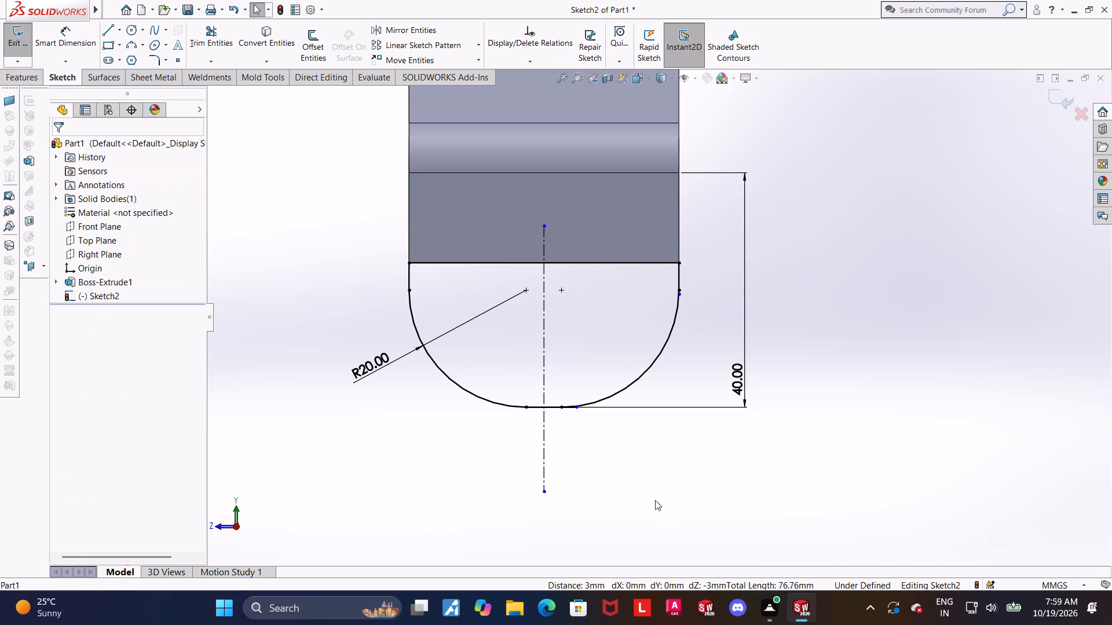
{"action": "left_click", "coordinate": [811, 461]}
Merge the bottom line's right endpoint with the lower end of the mirrored arc.
{"action": "scroll", "coordinate": [578, 394], "scroll_direction": "down", "scroll_amount": 7}
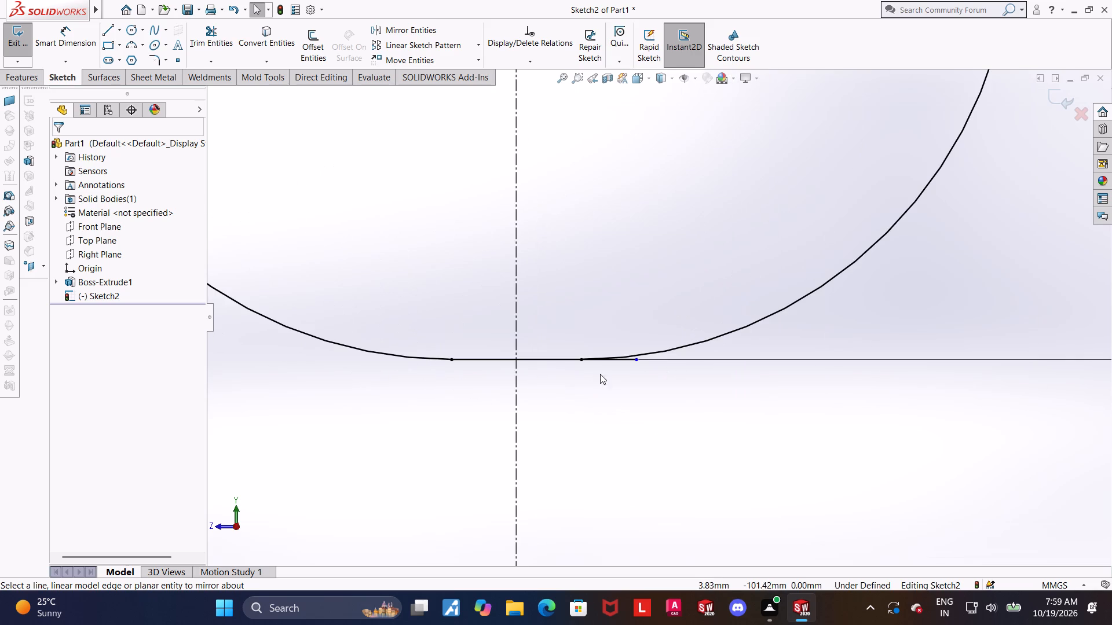
{"action": "left_click", "coordinate": [637, 361]}
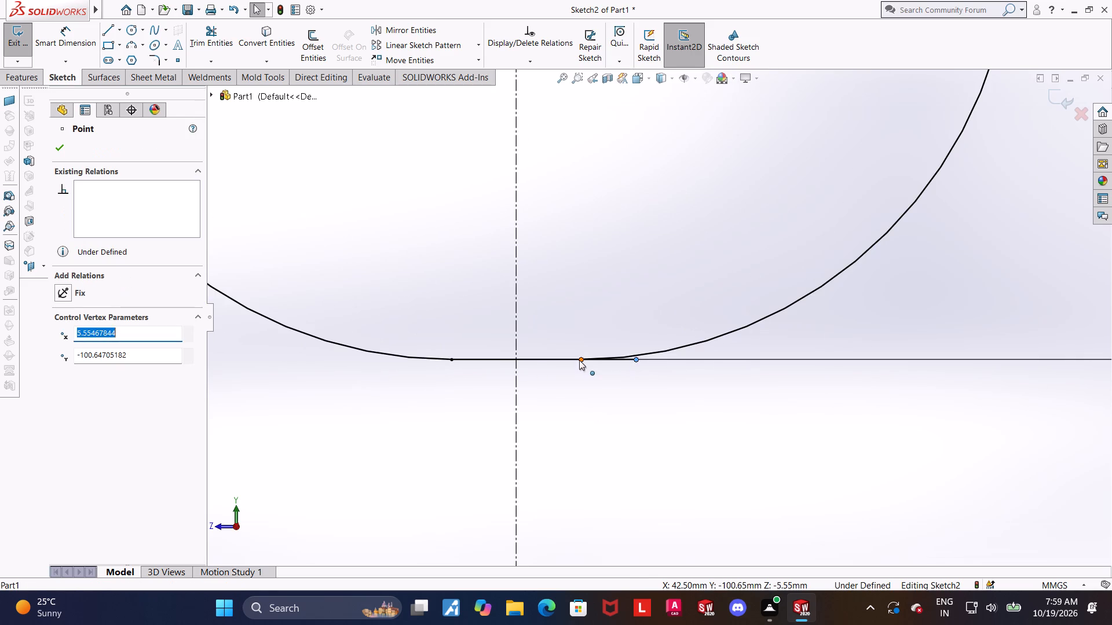
{"action": "left_click", "coordinate": [579, 360], "text": "ctrl"}
{"action": "left_click", "coordinate": [63, 409]}
{"action": "left_click", "coordinate": [912, 486]}
Merge the right vertical line's lower endpoint with the upper end of the mirrored arc.
{"action": "scroll", "coordinate": [802, 436], "scroll_direction": "up", "scroll_amount": 7}
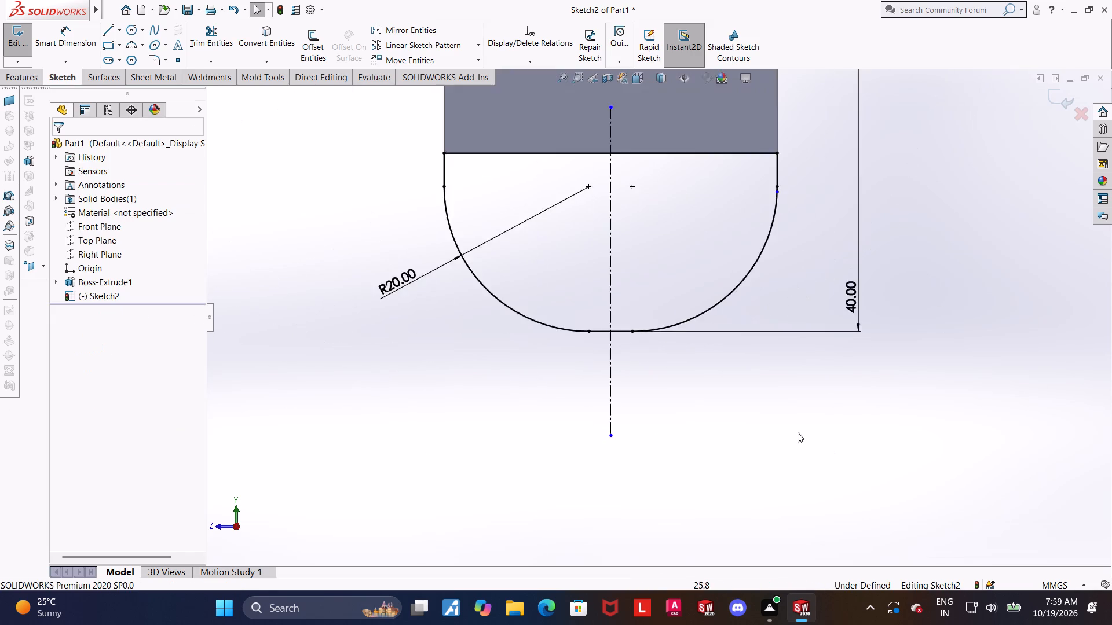
{"action": "scroll", "coordinate": [798, 432], "scroll_direction": "up", "scroll_amount": 3}
{"action": "scroll", "coordinate": [780, 227], "scroll_direction": "down", "scroll_amount": 7}
{"action": "key", "text": "Escape"}
{"action": "scroll", "coordinate": [722, 269], "scroll_direction": "down", "scroll_amount": 7}
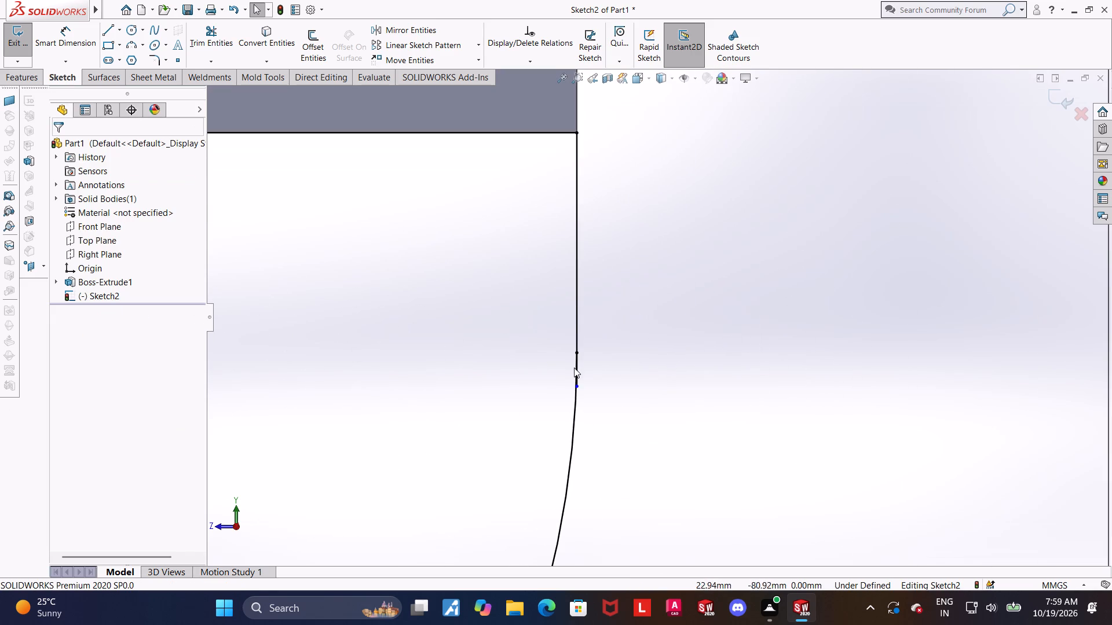
{"action": "left_click", "coordinate": [577, 384]}
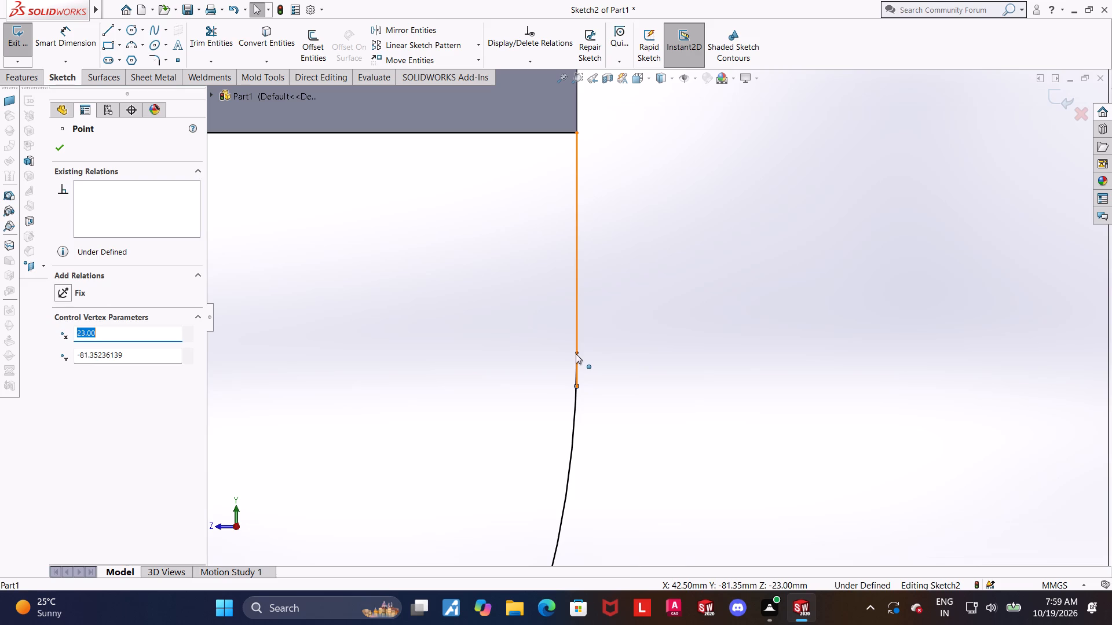
{"action": "left_click", "coordinate": [576, 354], "text": "ctrl"}
{"action": "left_click", "coordinate": [61, 402]}
{"action": "scroll", "coordinate": [520, 411], "scroll_direction": "up", "scroll_amount": 6}
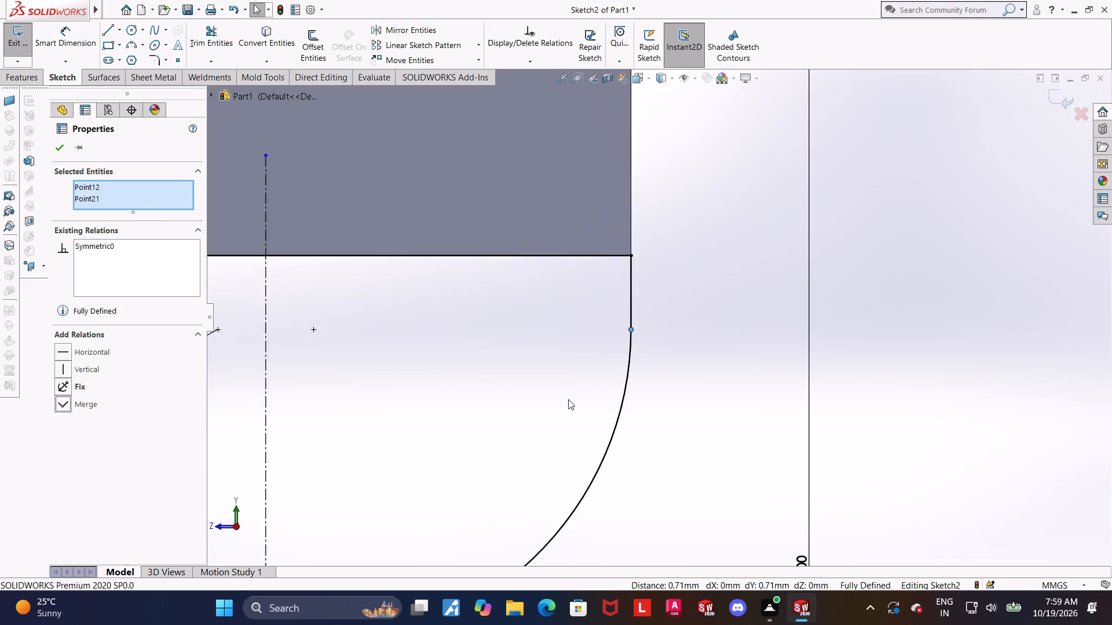
{"action": "scroll", "coordinate": [568, 399], "scroll_direction": "up", "scroll_amount": 6}
{"action": "key", "text": "Escape"}
{"action": "scroll", "coordinate": [602, 423], "scroll_direction": "down", "scroll_amount": 2}
{"action": "key", "text": "Escape"}
{"action": "scroll", "coordinate": [445, 345], "scroll_direction": "up", "scroll_amount": 1}
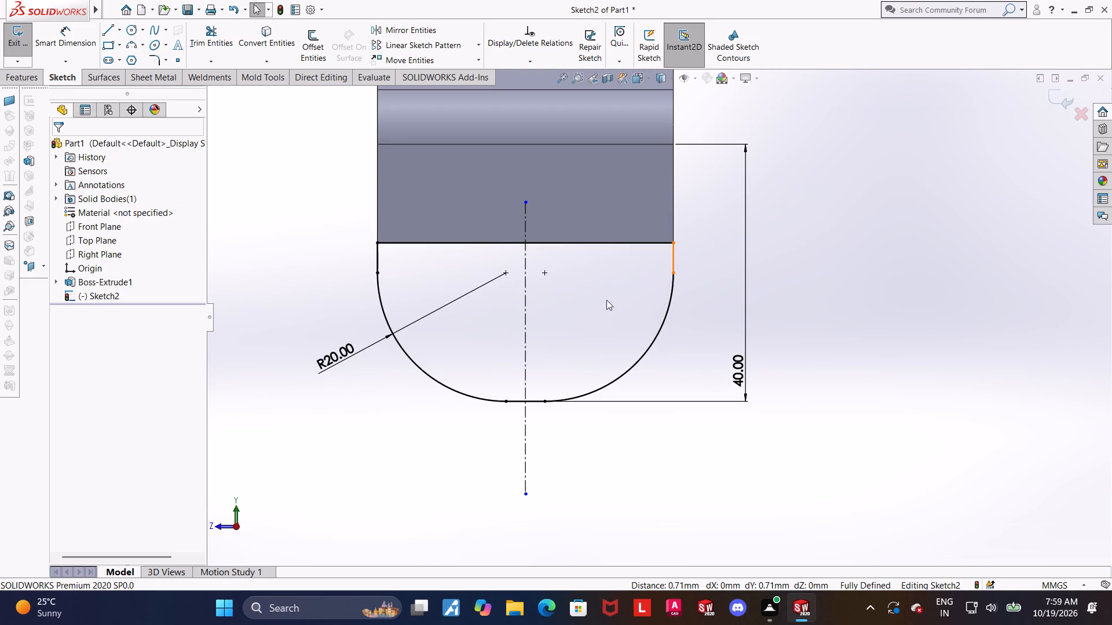
{"action": "scroll", "coordinate": [540, 265], "scroll_direction": "up", "scroll_amount": 1}
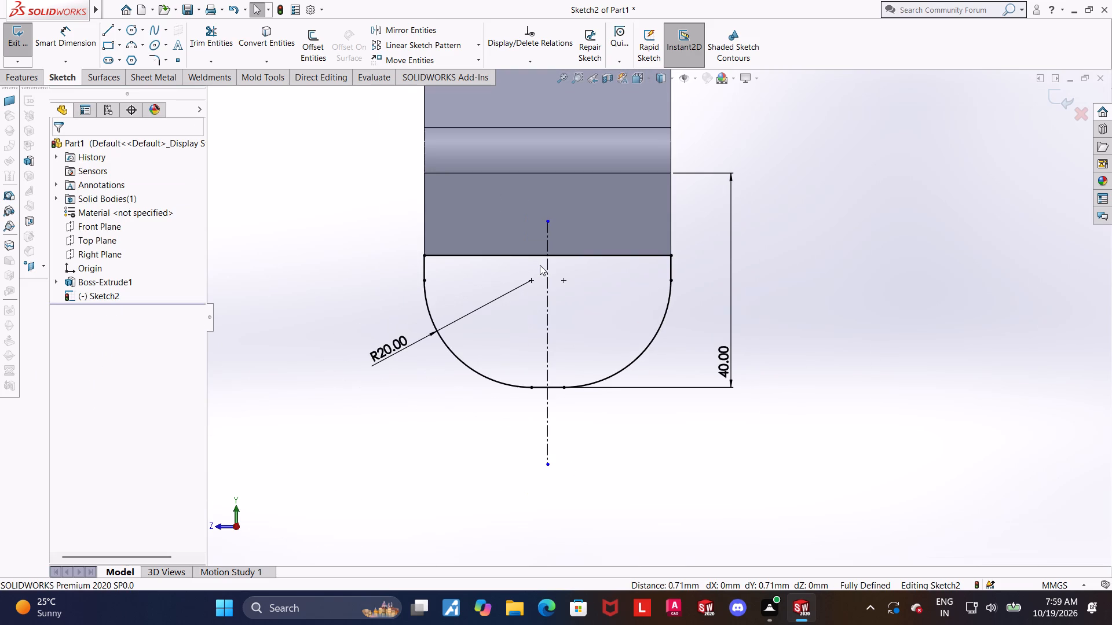
{"action": "scroll", "coordinate": [612, 255], "scroll_direction": "down", "scroll_amount": 1}
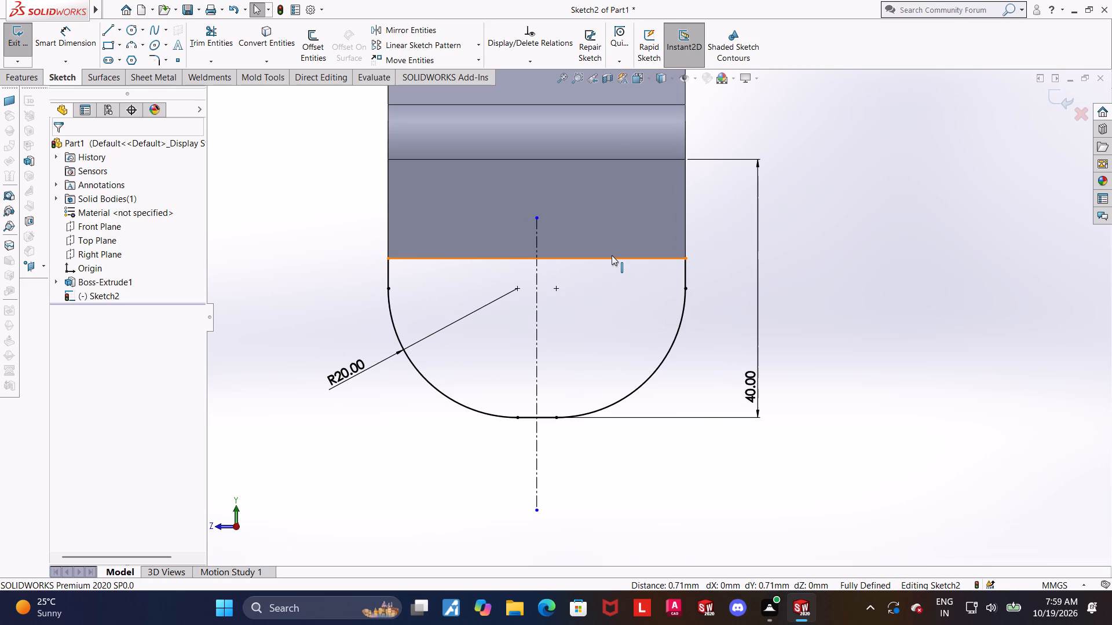
Close the leg-end sketch and extrude its profile 10 mm blind in the reversed direction, merged with the leg.
{"action": "scroll", "coordinate": [609, 256], "scroll_direction": "up", "scroll_amount": 2}
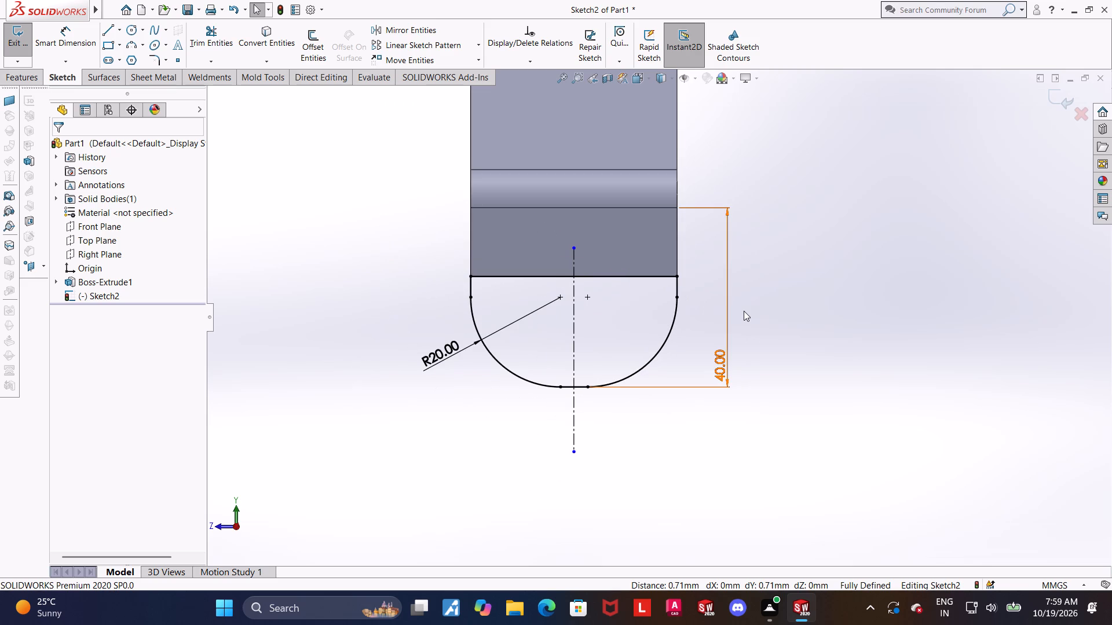
{"action": "scroll", "coordinate": [744, 311], "scroll_direction": "up", "scroll_amount": 1}
{"action": "scroll", "coordinate": [744, 311], "scroll_direction": "down", "scroll_amount": 2}
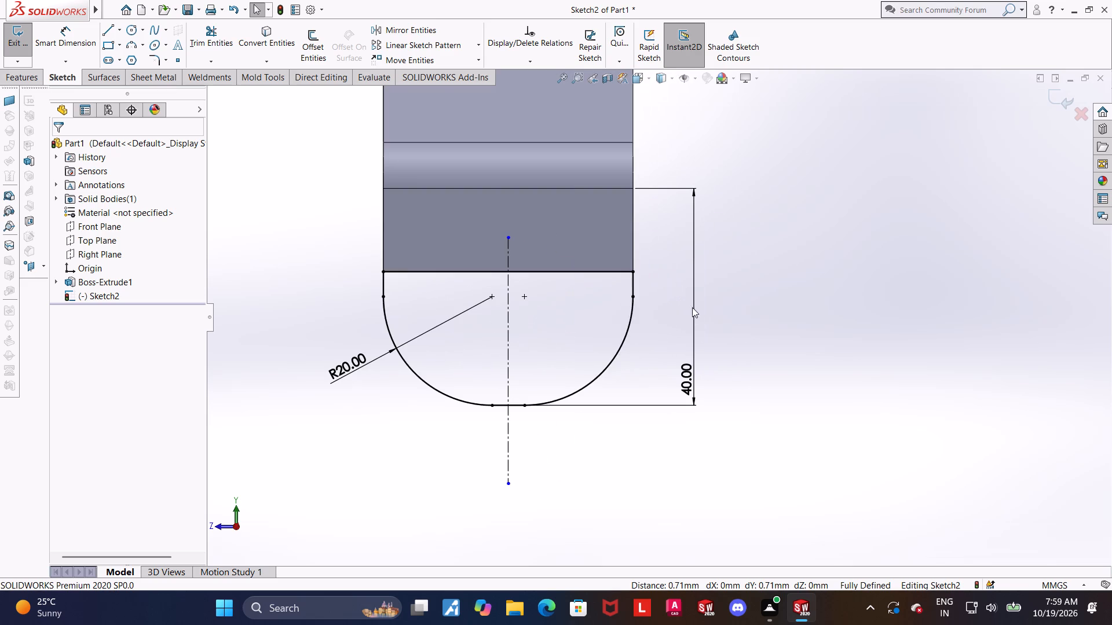
{"action": "key", "text": "Escape"}
{"action": "scroll", "coordinate": [606, 304], "scroll_direction": "up", "scroll_amount": 1}
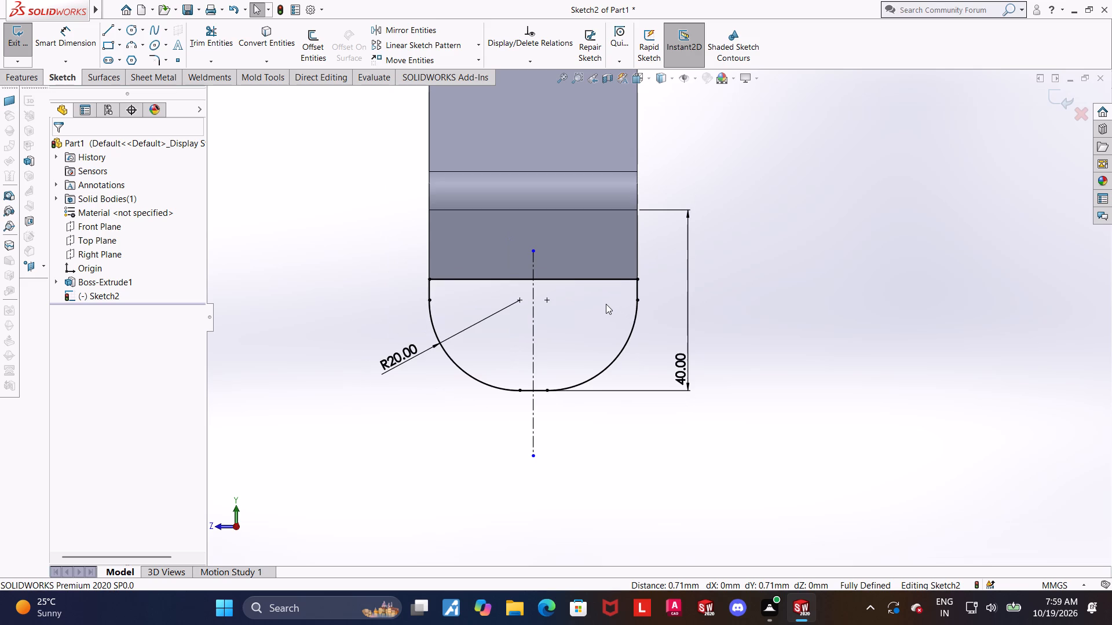
{"action": "left_click", "coordinate": [1055, 95]}
{"action": "scroll", "coordinate": [715, 262], "scroll_direction": "up", "scroll_amount": 1}
{"action": "middle_click_drag", "start_coordinate": [675, 267], "coordinate": [720, 270]}
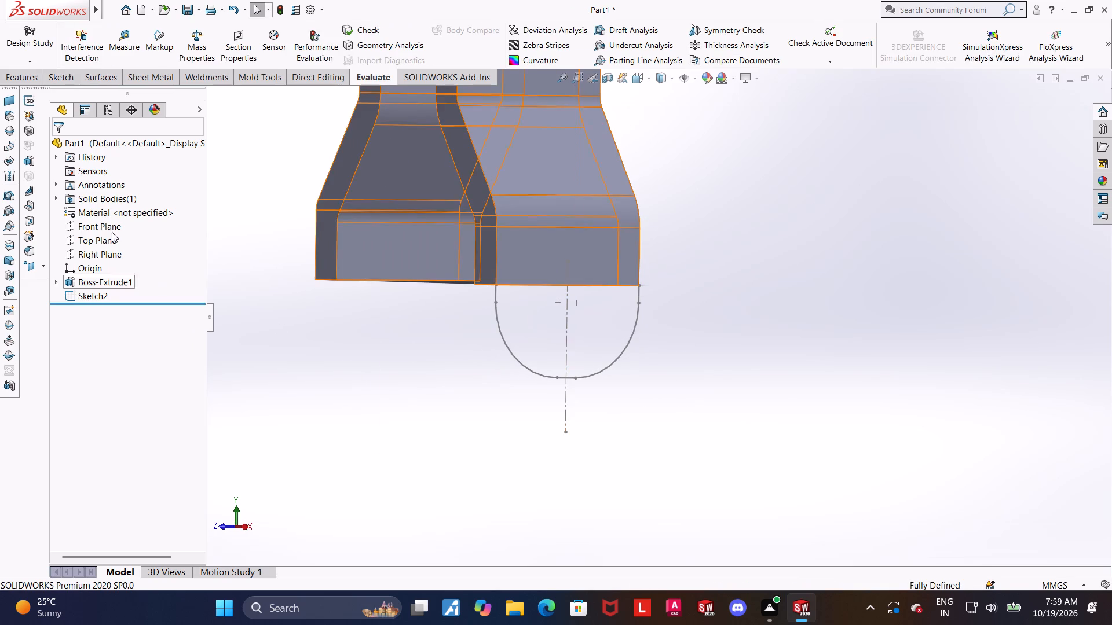
{"action": "left_click", "coordinate": [17, 78]}
{"action": "left_click", "coordinate": [23, 39]}
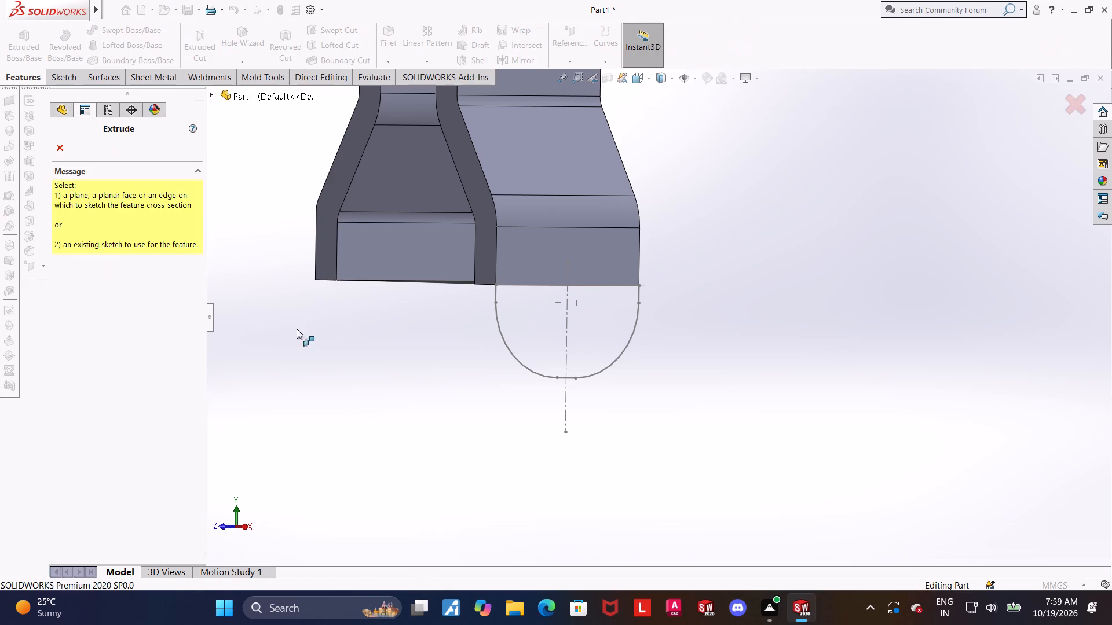
{"action": "left_click", "coordinate": [498, 322]}
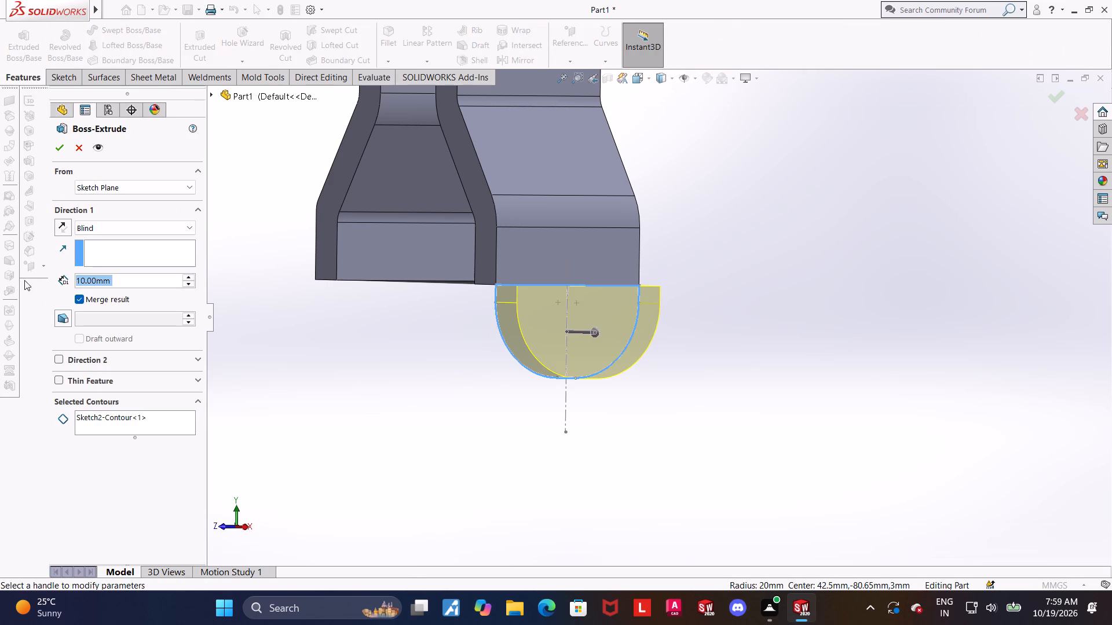
{"action": "left_click", "coordinate": [66, 216]}
{"action": "left_click", "coordinate": [65, 223]}
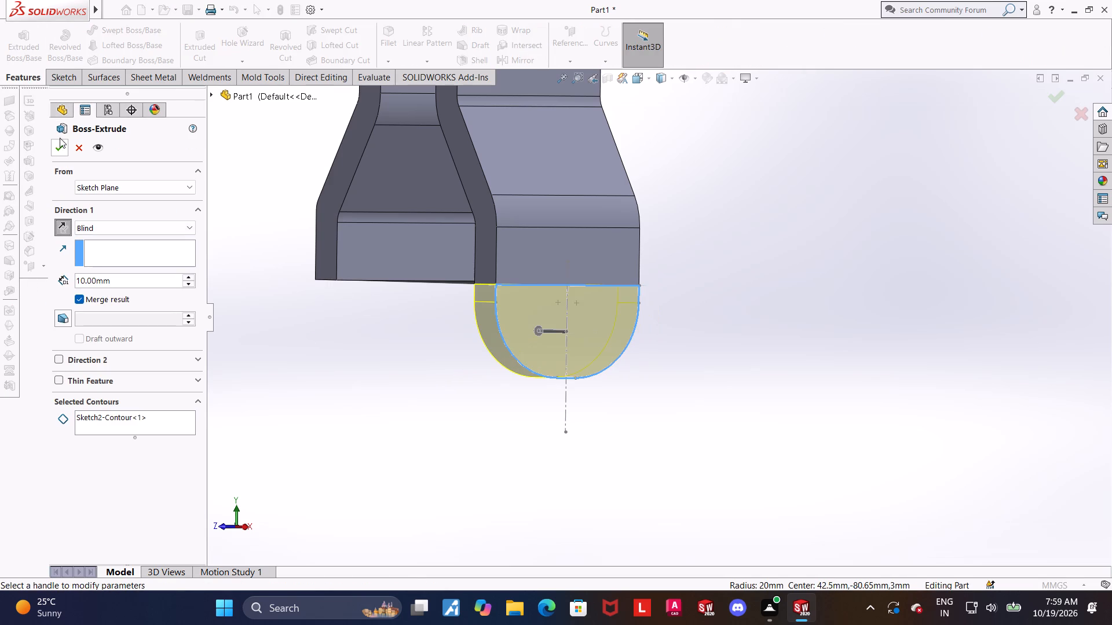
{"action": "left_click", "coordinate": [60, 145]}
Examine the extruded leg end and its underlying sketch from several angles and distances.
{"action": "left_click", "coordinate": [401, 372]}
{"action": "scroll", "coordinate": [402, 372], "scroll_direction": "up", "scroll_amount": 1}
{"action": "middle_click_drag", "start_coordinate": [402, 372], "coordinate": [361, 378]}
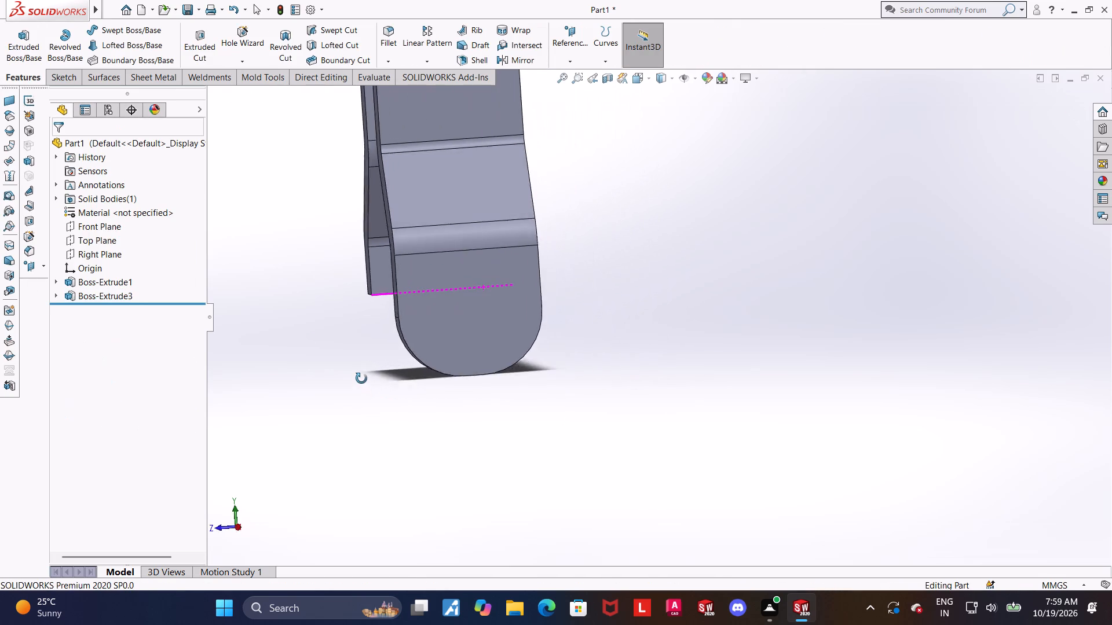
{"action": "middle_click_drag", "start_coordinate": [361, 378], "coordinate": [398, 406]}
{"action": "left_click", "coordinate": [398, 406]}
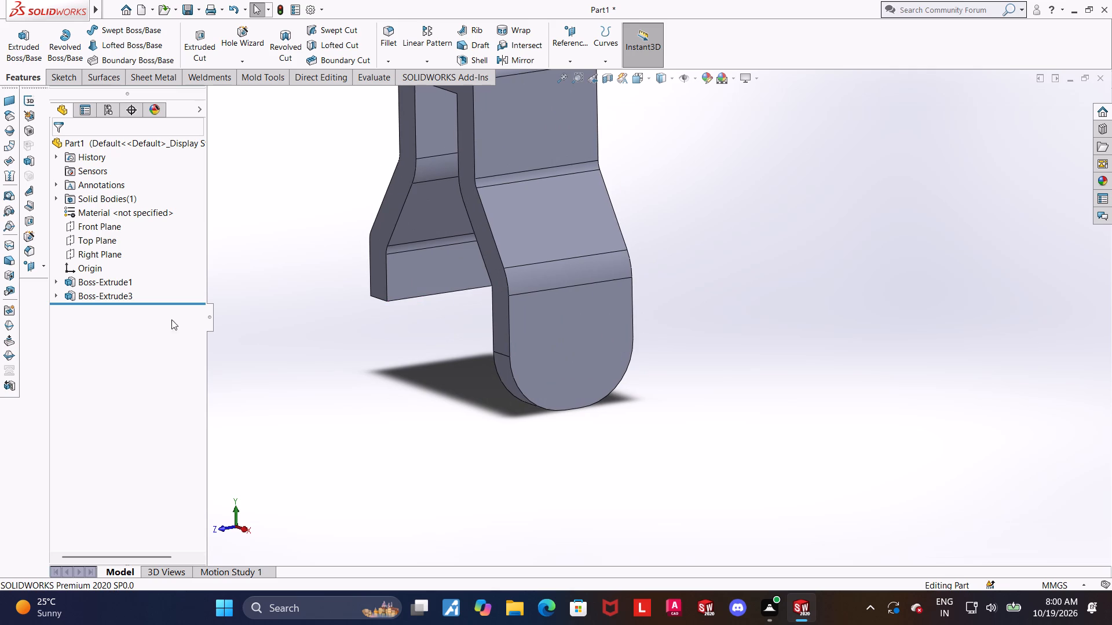
{"action": "left_click", "coordinate": [57, 291]}
{"action": "left_click", "coordinate": [108, 305]}
{"action": "middle_click_drag", "start_coordinate": [419, 367], "coordinate": [399, 373]}
{"action": "scroll", "coordinate": [532, 384], "scroll_direction": "down", "scroll_amount": 2}
{"action": "scroll", "coordinate": [467, 383], "scroll_direction": "down", "scroll_amount": 3}
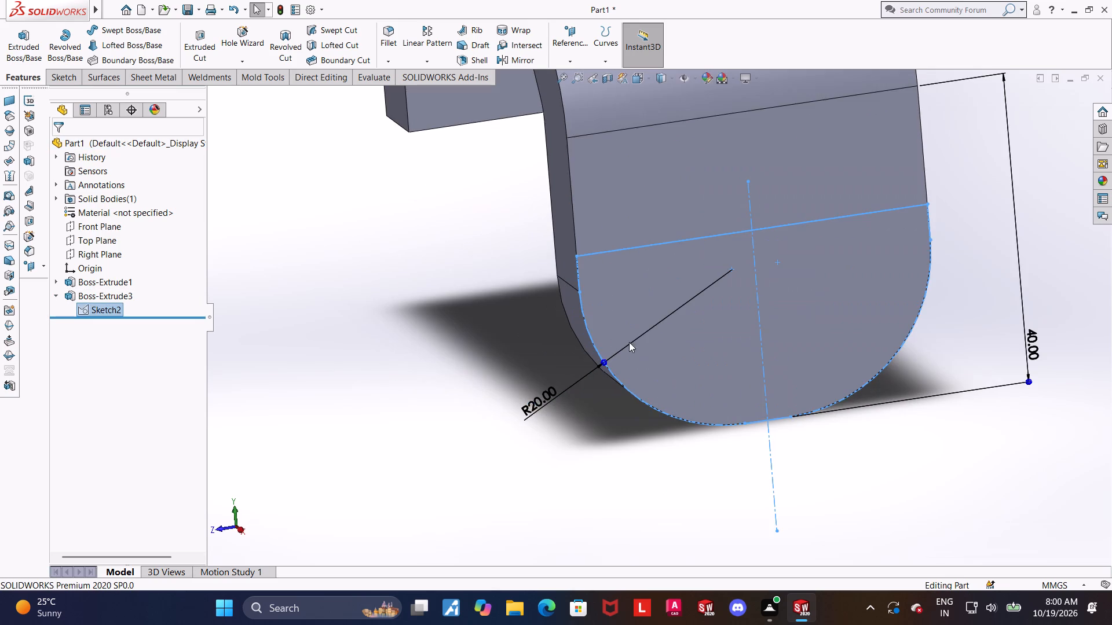
{"action": "middle_click_drag", "start_coordinate": [645, 324], "coordinate": [633, 314]}
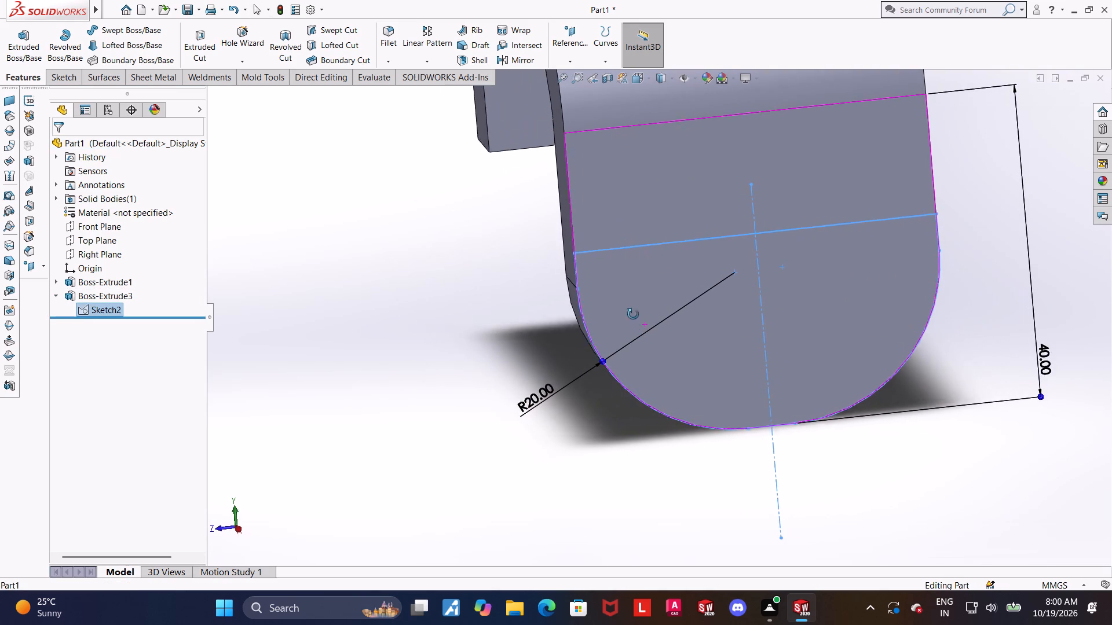
{"action": "middle_click_drag", "start_coordinate": [633, 314], "coordinate": [590, 302]}
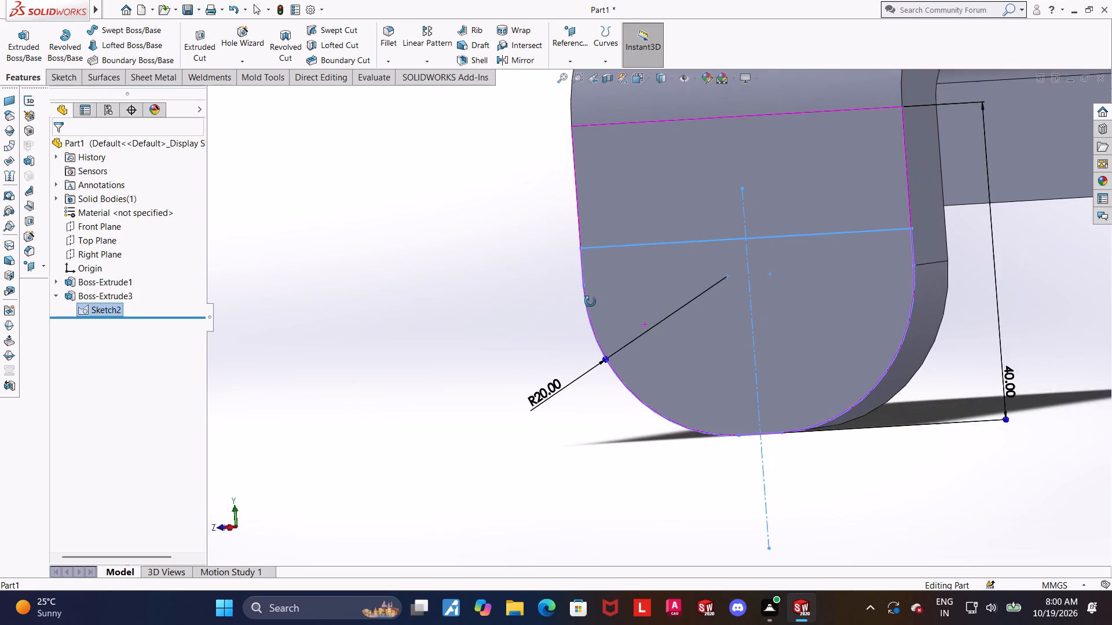
{"action": "middle_click_drag", "start_coordinate": [590, 302], "coordinate": [621, 288]}
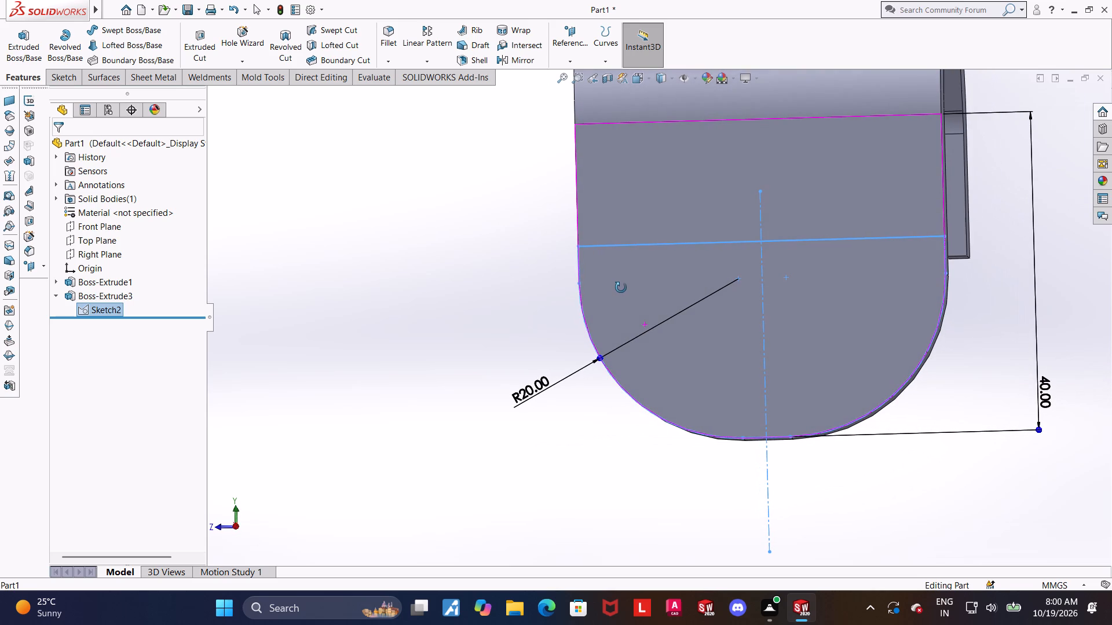
{"action": "middle_click_drag", "start_coordinate": [621, 288], "coordinate": [617, 298]}
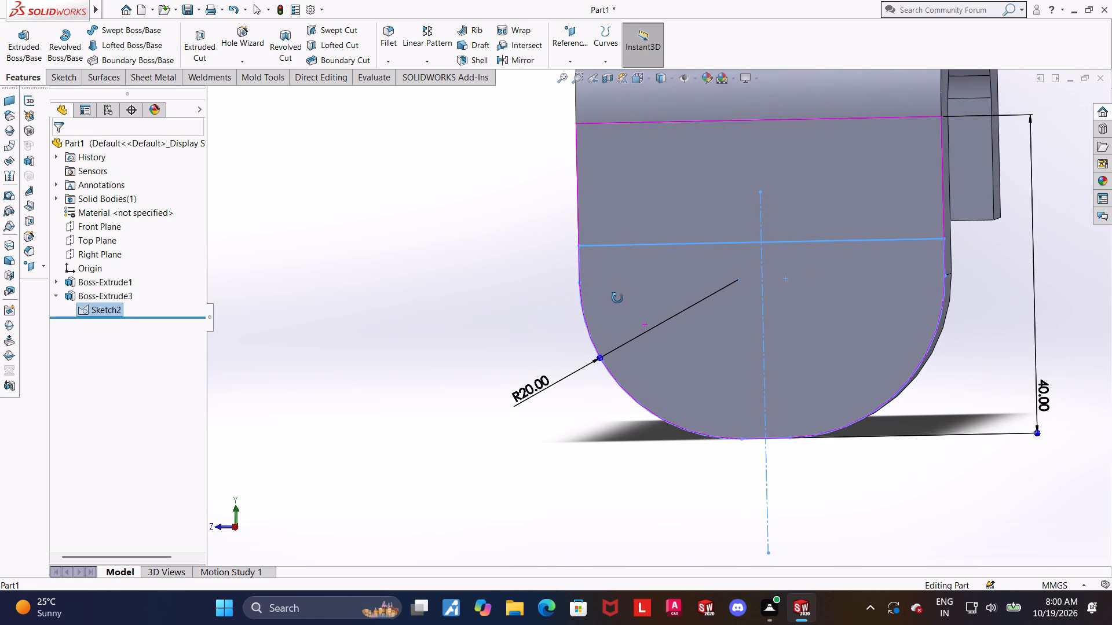
{"action": "middle_click_drag", "start_coordinate": [617, 298], "coordinate": [619, 293]}
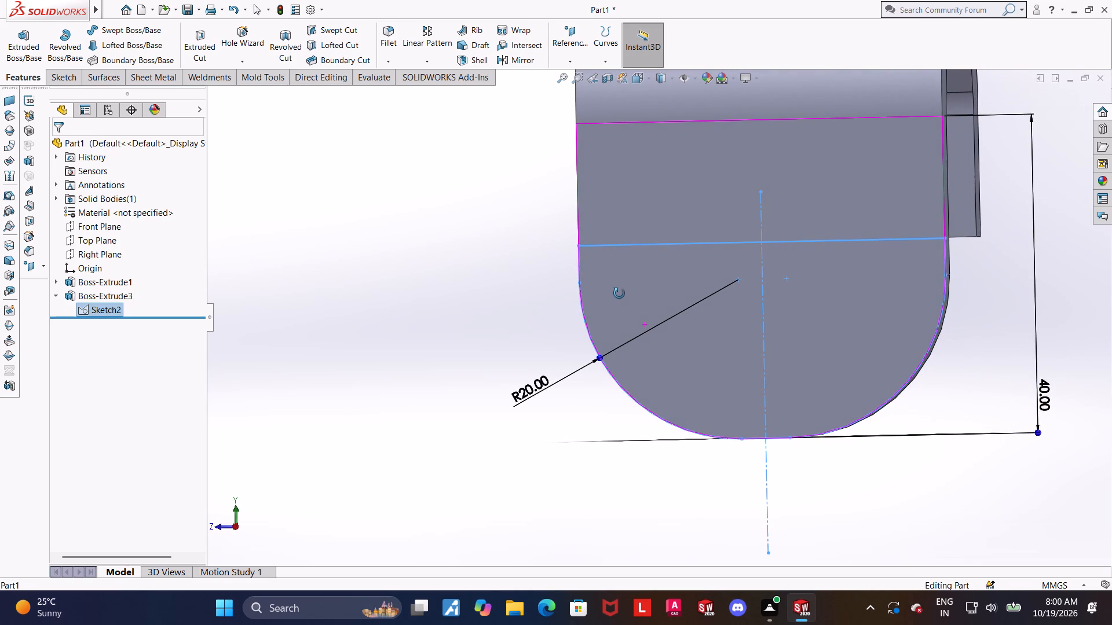
{"action": "middle_click_drag", "start_coordinate": [619, 293], "coordinate": [637, 316]}
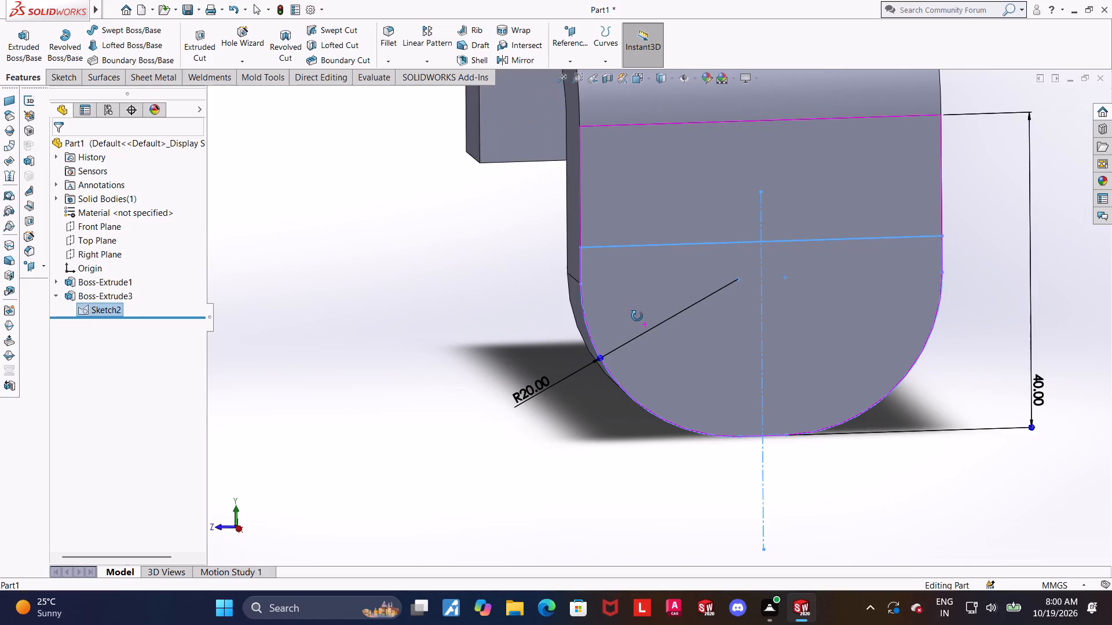
{"action": "middle_click_drag", "start_coordinate": [637, 316], "coordinate": [659, 341]}
{"action": "scroll", "coordinate": [605, 302], "scroll_direction": "down", "scroll_amount": 5}
{"action": "scroll", "coordinate": [596, 293], "scroll_direction": "up", "scroll_amount": 3}
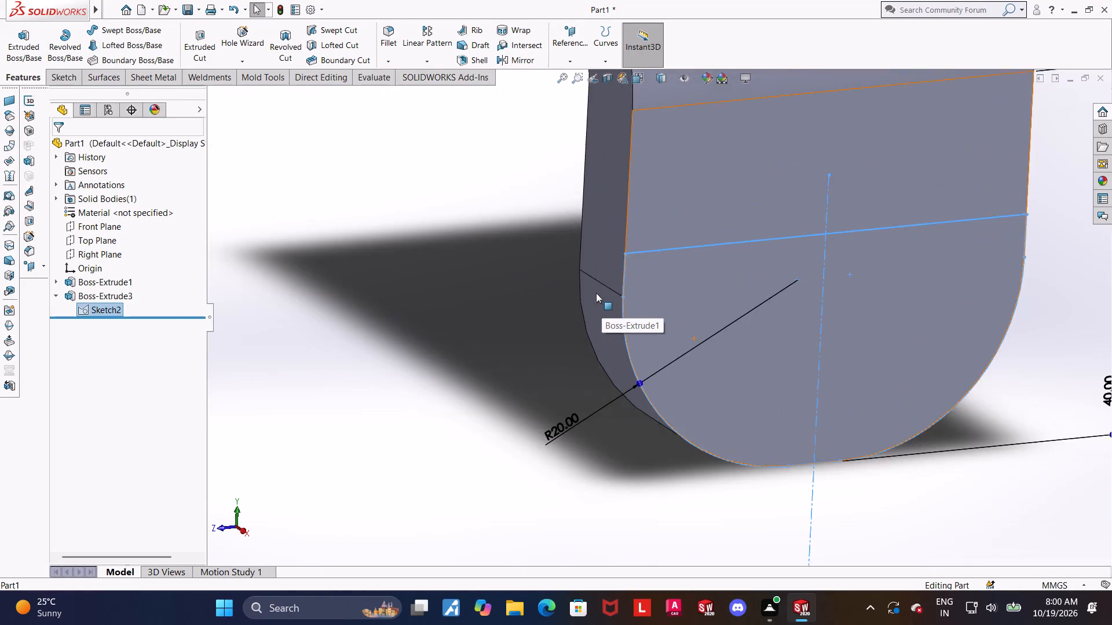
{"action": "scroll", "coordinate": [596, 293], "scroll_direction": "up", "scroll_amount": 6}
{"action": "scroll", "coordinate": [608, 320], "scroll_direction": "down", "scroll_amount": 1}
{"action": "scroll", "coordinate": [608, 325], "scroll_direction": "up", "scroll_amount": 1}
{"action": "scroll", "coordinate": [539, 320], "scroll_direction": "up", "scroll_amount": 1}
{"action": "middle_click_drag", "start_coordinate": [539, 321], "coordinate": [568, 303]}
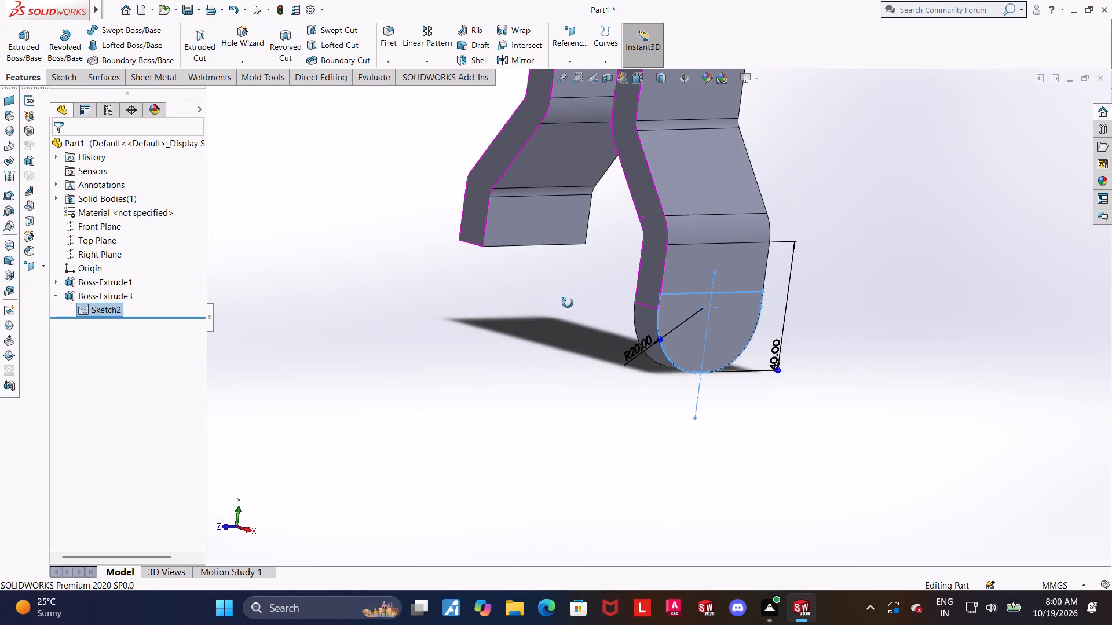
{"action": "middle_click_drag", "start_coordinate": [568, 303], "coordinate": [588, 313]}
{"action": "left_click", "coordinate": [543, 312]}
Mirror the rounded leg-end extrusion about the Right Plane onto the opposite leg.
{"action": "middle_click_drag", "start_coordinate": [541, 330], "coordinate": [592, 312]}
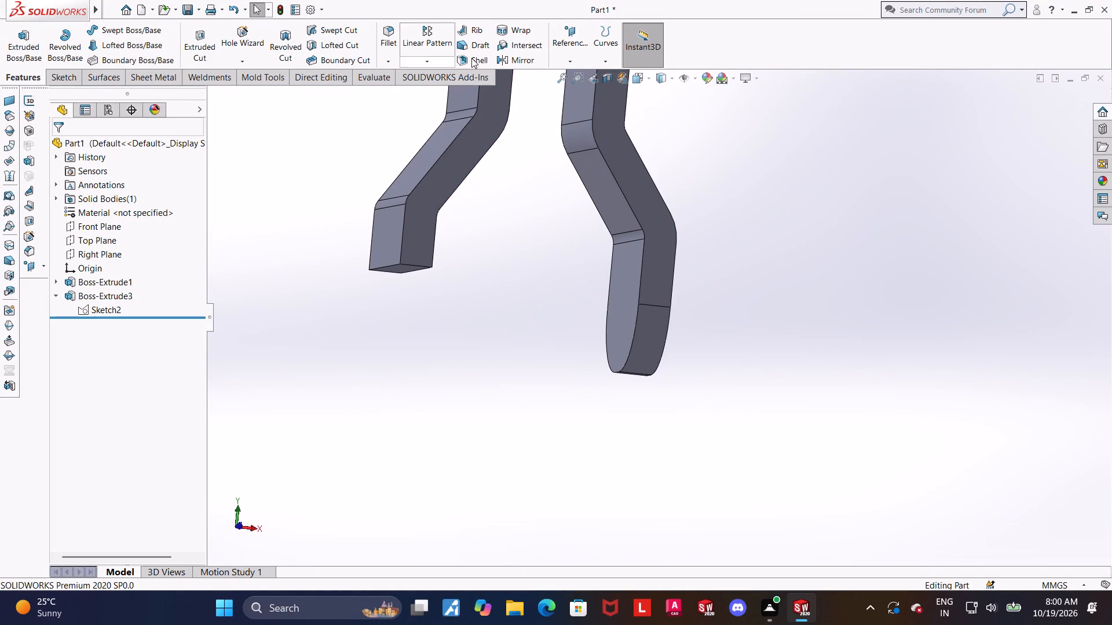
{"action": "left_click", "coordinate": [524, 59]}
{"action": "left_click", "coordinate": [211, 93]}
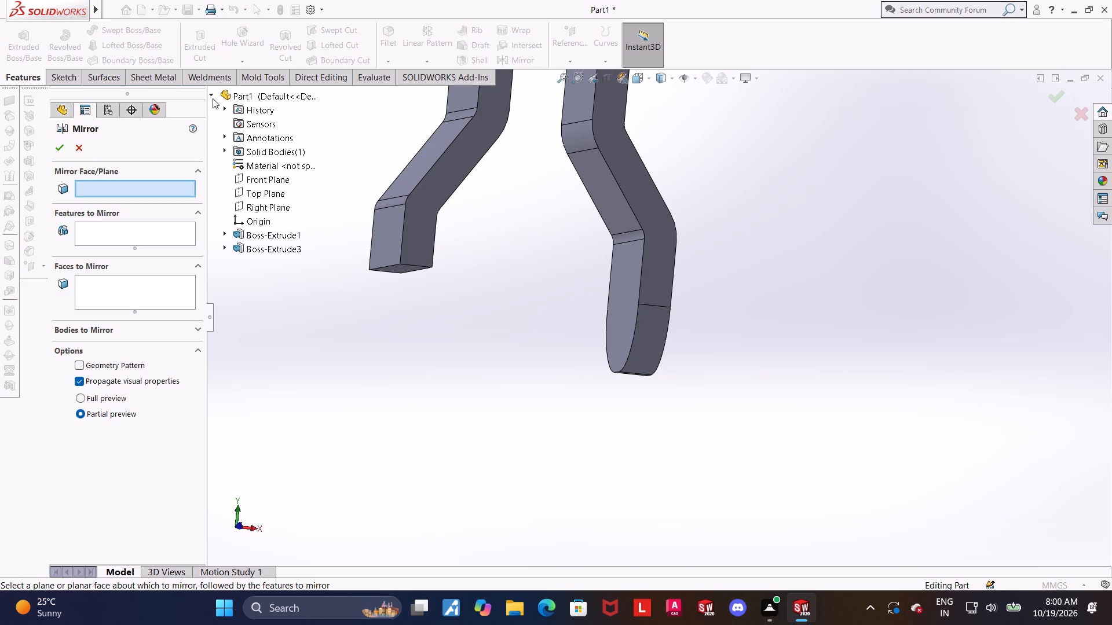
{"action": "left_click", "coordinate": [251, 201]}
{"action": "left_click", "coordinate": [268, 245]}
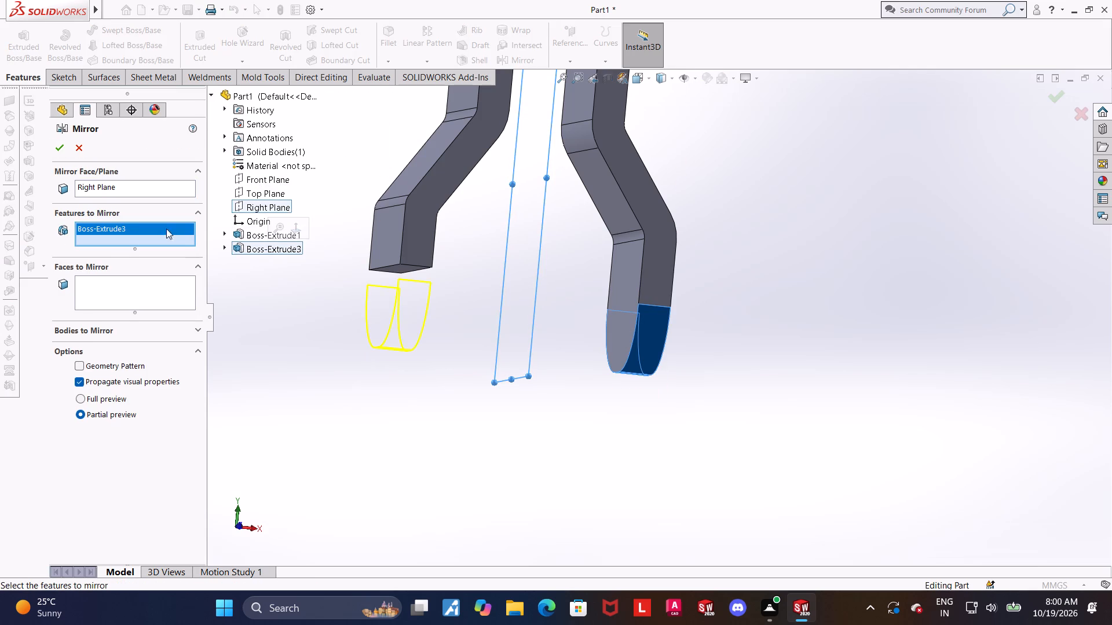
{"action": "left_click", "coordinate": [58, 145]}
{"action": "left_click", "coordinate": [415, 415]}
Start a sketch on the outer flat face of the rounded leg end and draw a circle of about 6.6 mm radius.
{"action": "scroll", "coordinate": [534, 409], "scroll_direction": "up", "scroll_amount": 1}
{"action": "middle_click_drag", "start_coordinate": [533, 409], "coordinate": [343, 394]}
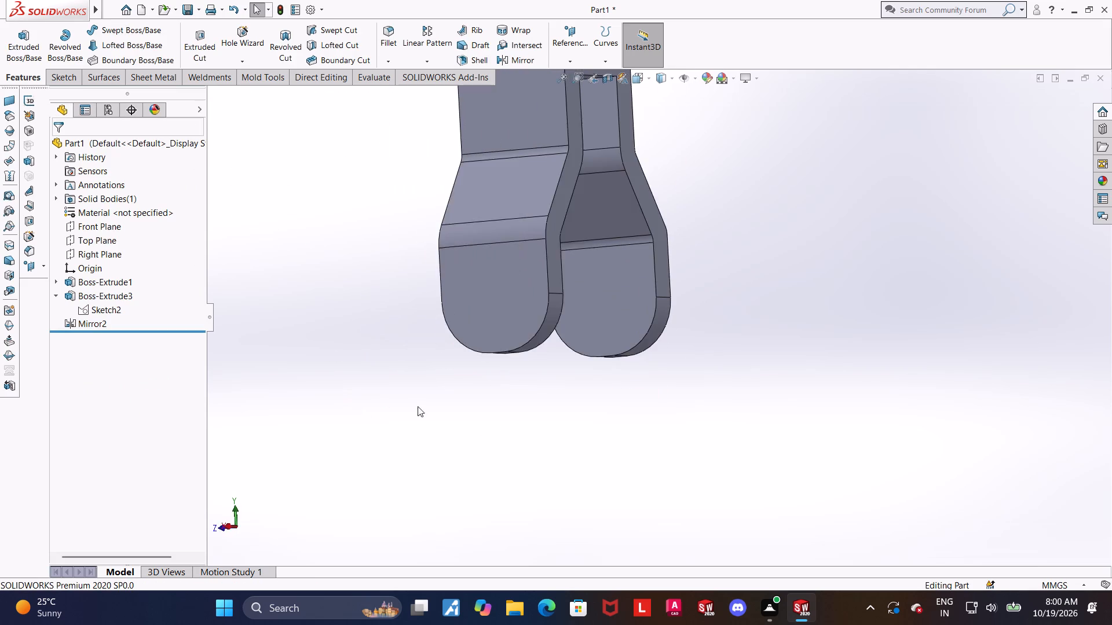
{"action": "middle_click_drag", "start_coordinate": [511, 382], "coordinate": [528, 399]}
{"action": "left_click", "coordinate": [498, 313]}
{"action": "left_click", "coordinate": [554, 278]}
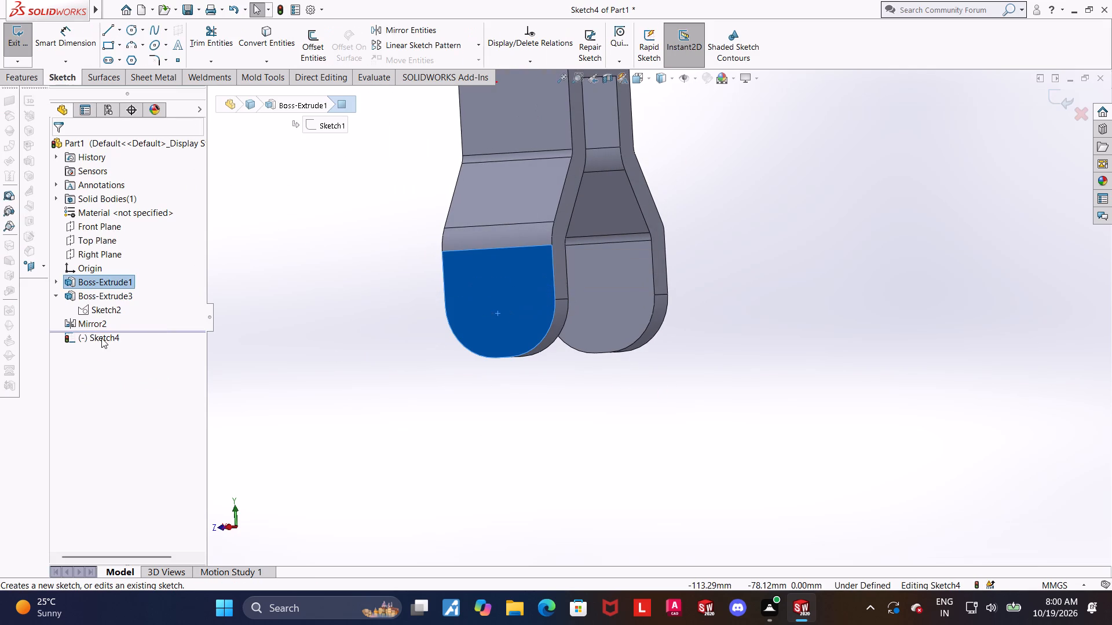
{"action": "left_click", "coordinate": [101, 338]}
{"action": "left_click", "coordinate": [130, 322]}
{"action": "left_click", "coordinate": [136, 29]}
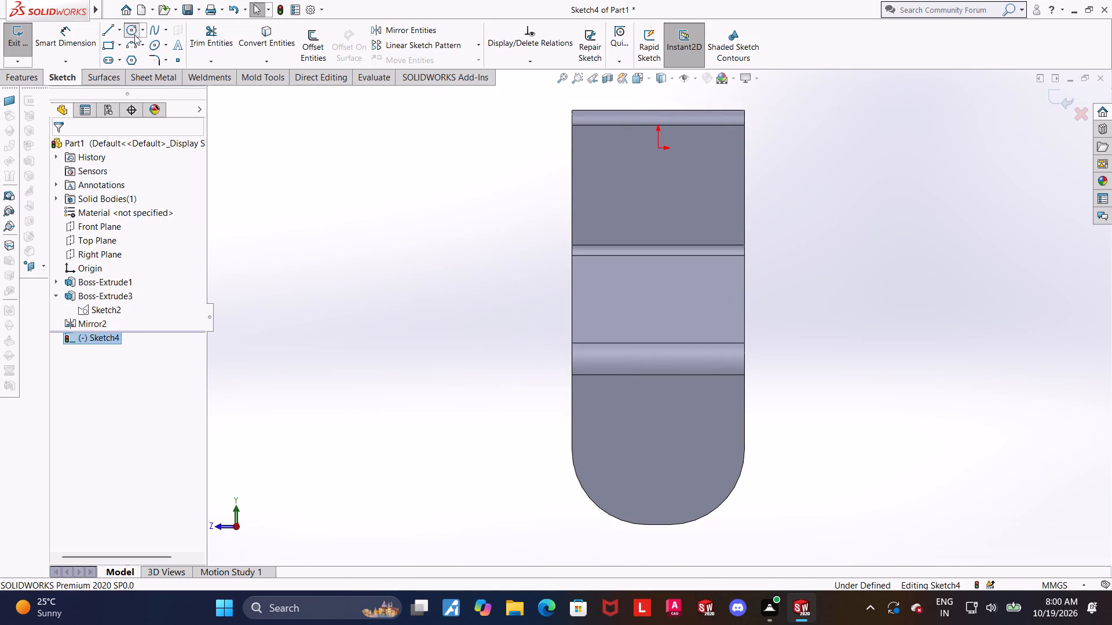
{"action": "left_click", "coordinate": [659, 461]}
{"action": "left_click", "coordinate": [676, 444]}
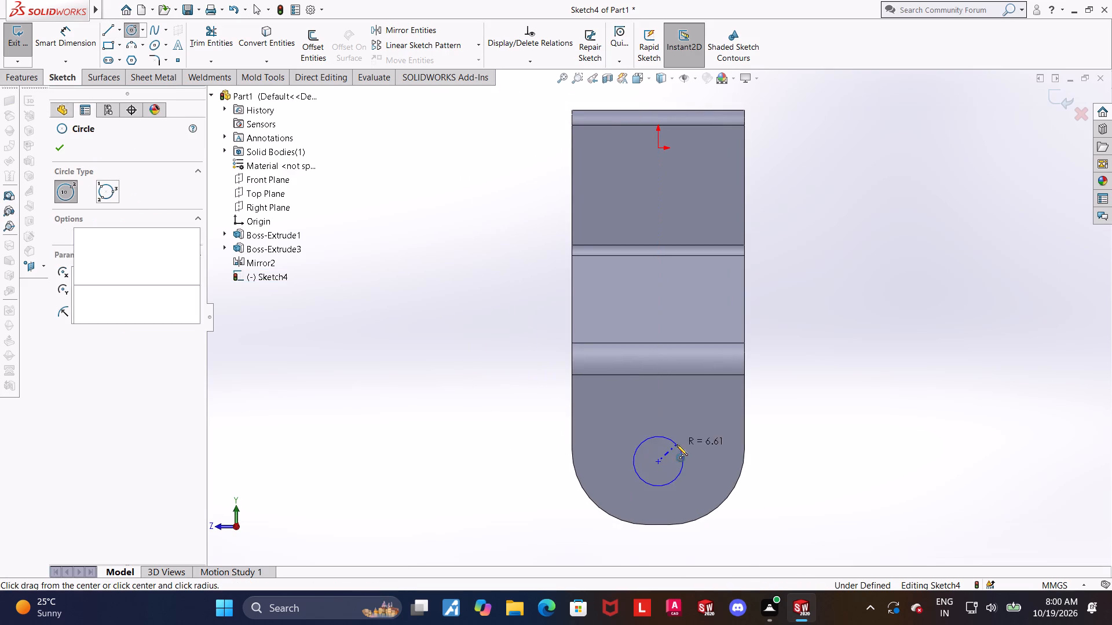
{"action": "key", "text": "Escape"}
Dimension the circle's diameter as 16 mm.
{"action": "left_click", "coordinate": [60, 38]}
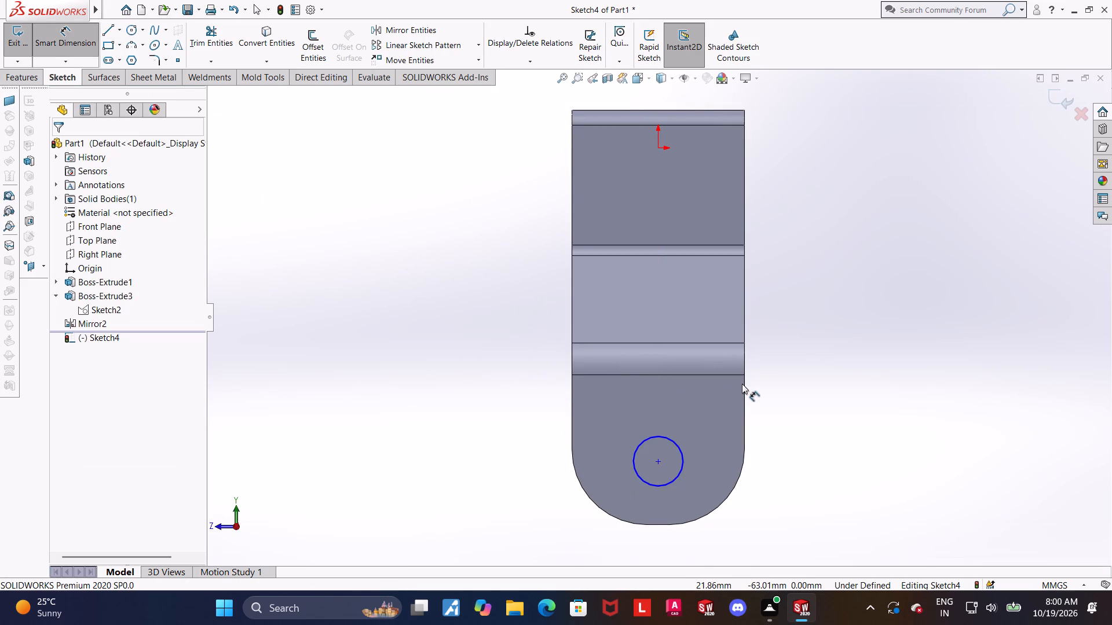
{"action": "left_click", "coordinate": [682, 446]}
{"action": "left_click", "coordinate": [681, 432]}
{"action": "type", "text": "16"}
{"action": "key", "text": "Return"}
{"action": "key", "text": "Escape"}
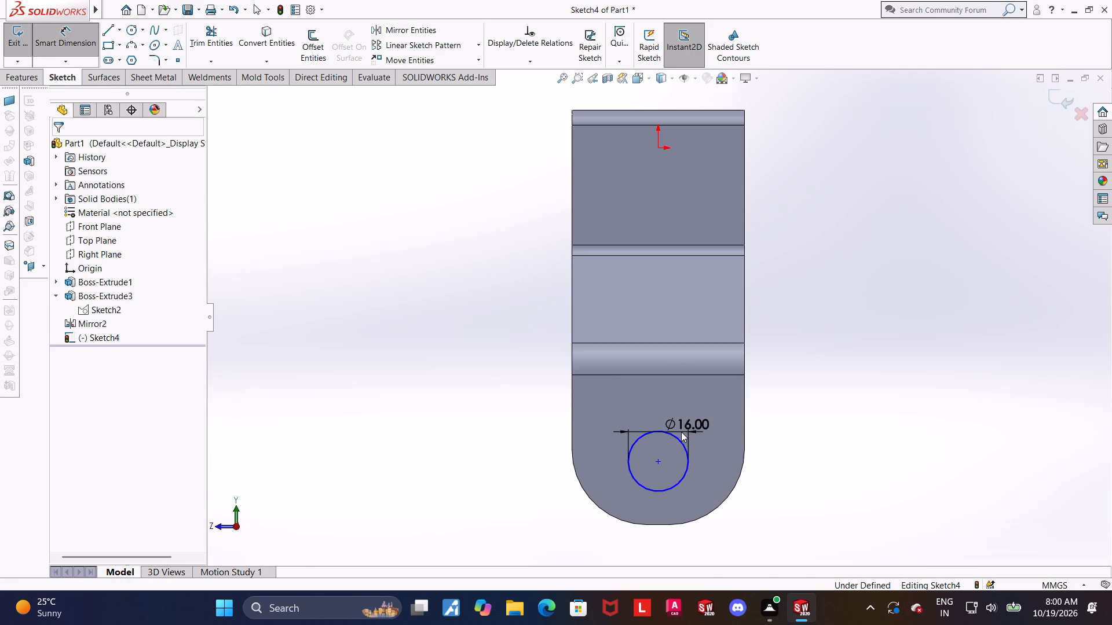
{"action": "key", "text": "Escape"}
Dimension the circle's center 20 mm above the bottom edge of the leg end.
{"action": "left_click", "coordinate": [76, 42]}
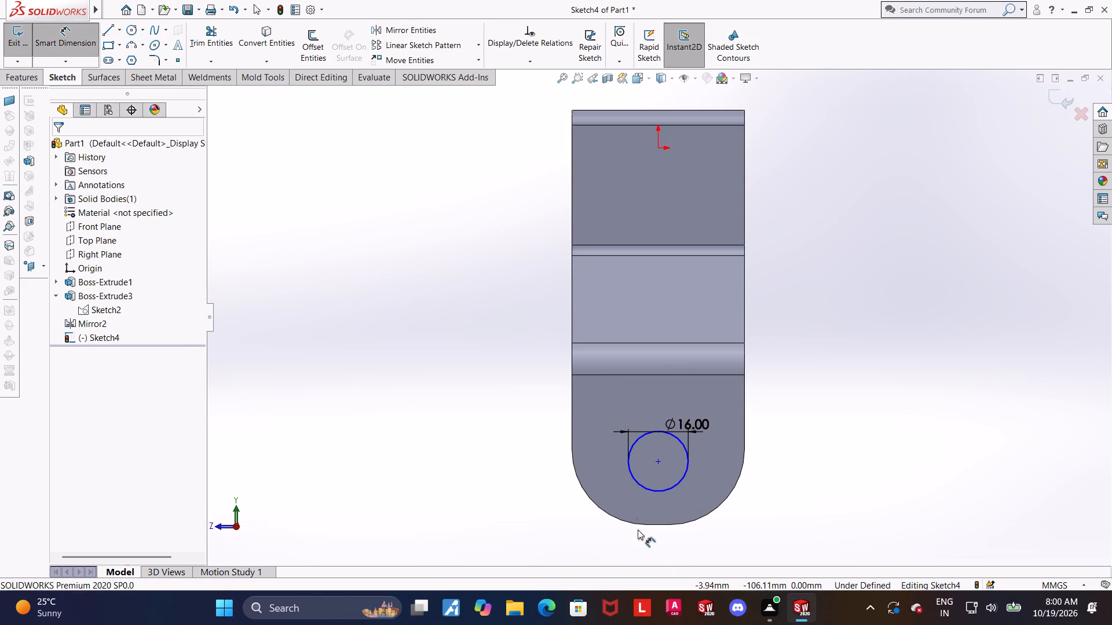
{"action": "left_click", "coordinate": [654, 525]}
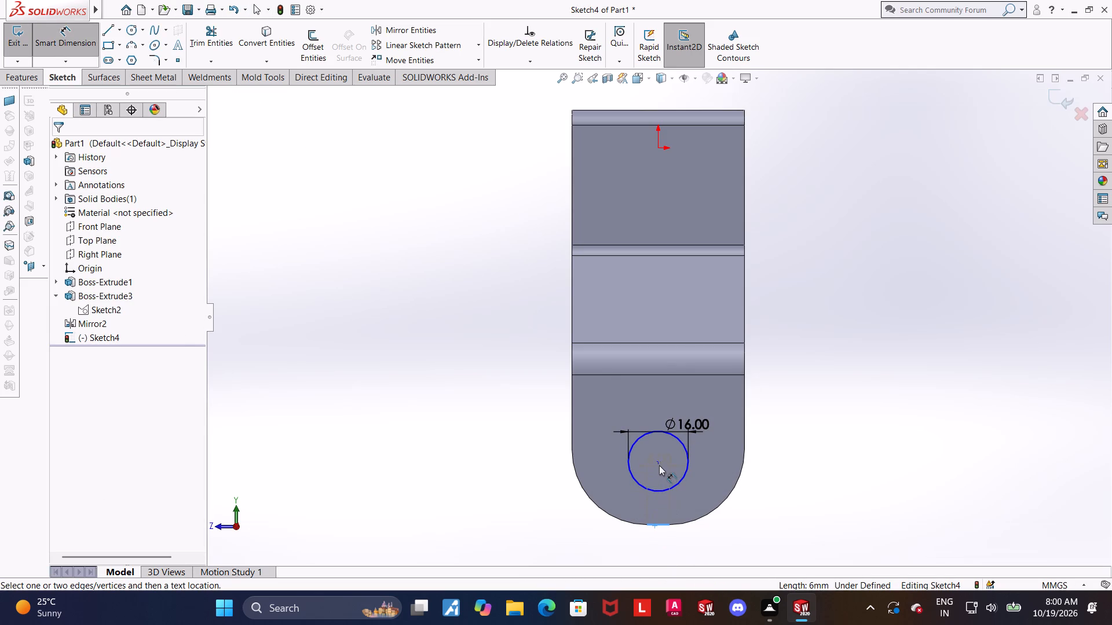
{"action": "left_click", "coordinate": [659, 465]}
{"action": "left_click", "coordinate": [657, 463]}
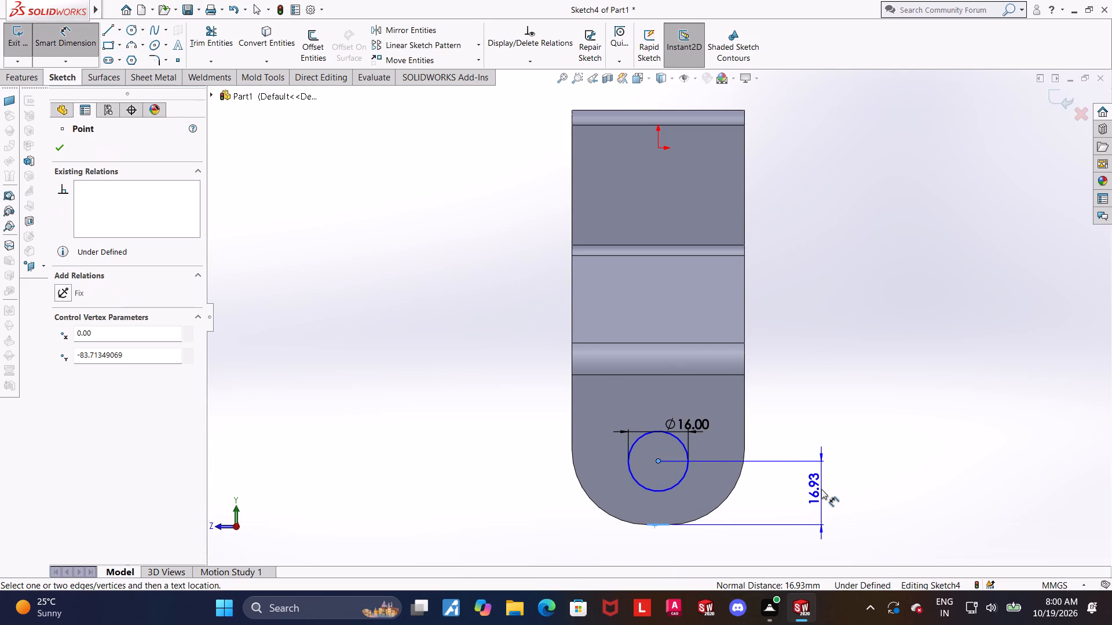
{"action": "left_click", "coordinate": [821, 489]}
{"action": "type", "text": "20"}
{"action": "key", "text": "Return"}
{"action": "key", "text": "Escape"}
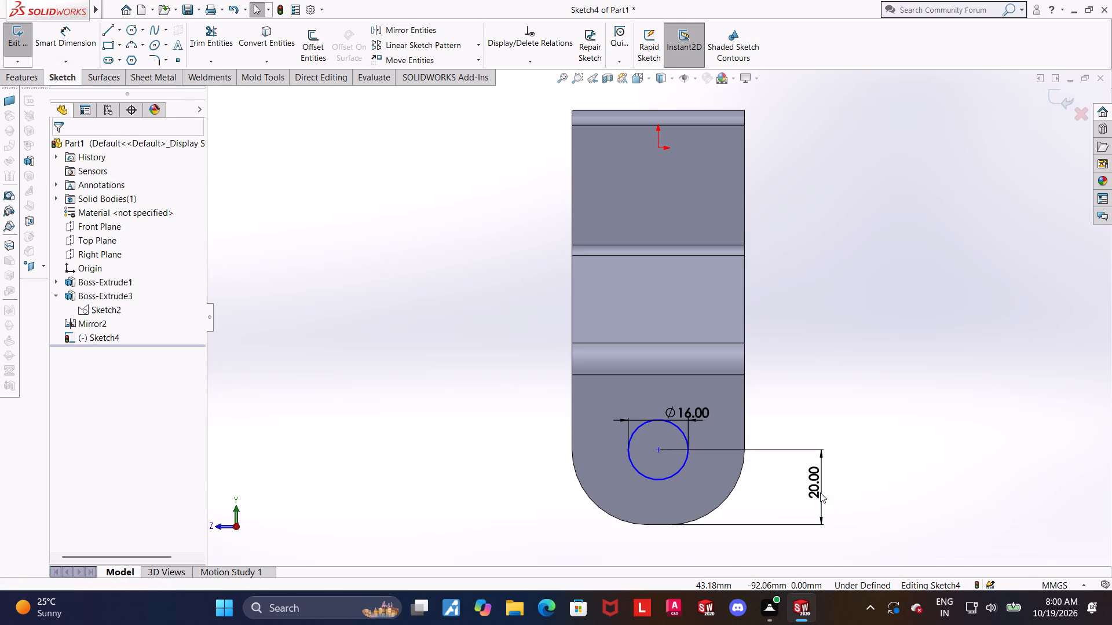
Add a vertical relation between the circle's center and the origin.
{"action": "left_click", "coordinate": [659, 450]}
{"action": "left_click", "coordinate": [659, 147], "text": "ctrl"}
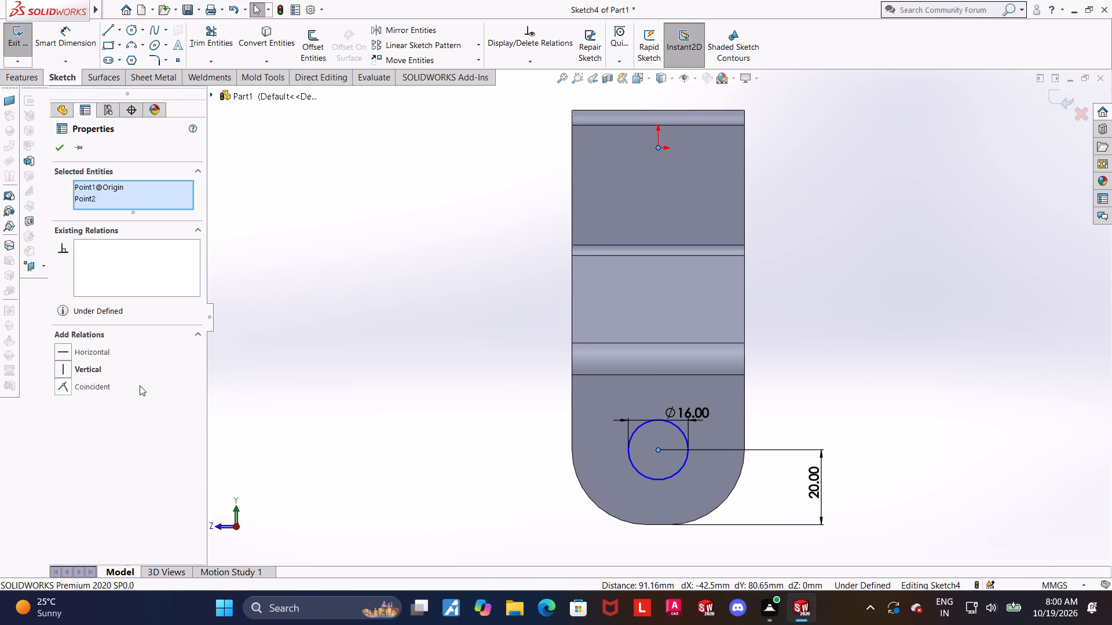
{"action": "left_click", "coordinate": [57, 367]}
{"action": "left_click", "coordinate": [916, 333]}
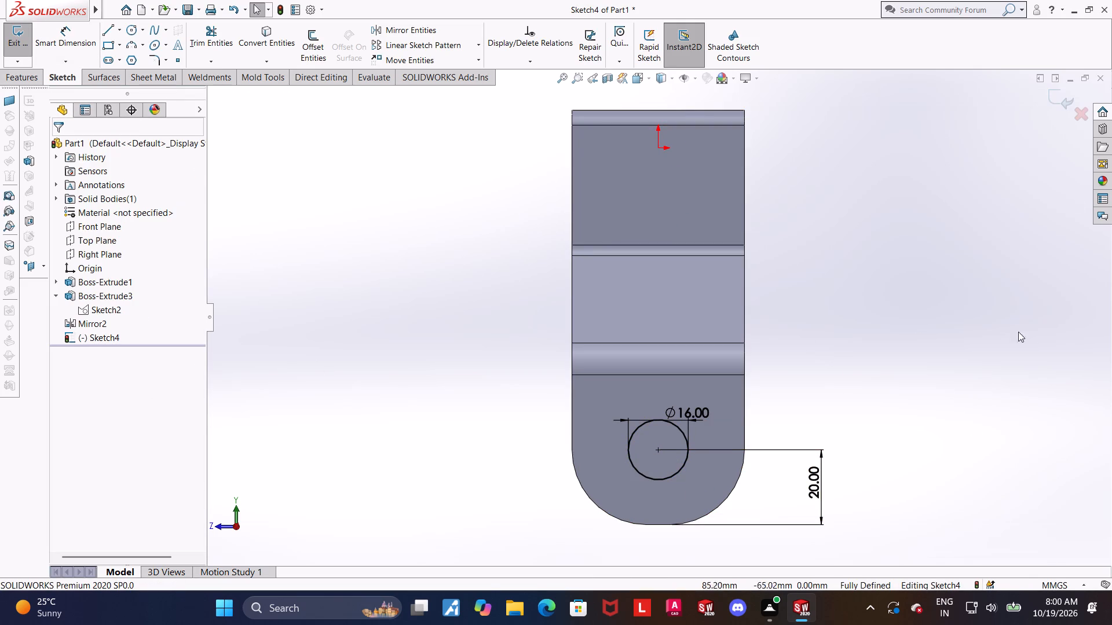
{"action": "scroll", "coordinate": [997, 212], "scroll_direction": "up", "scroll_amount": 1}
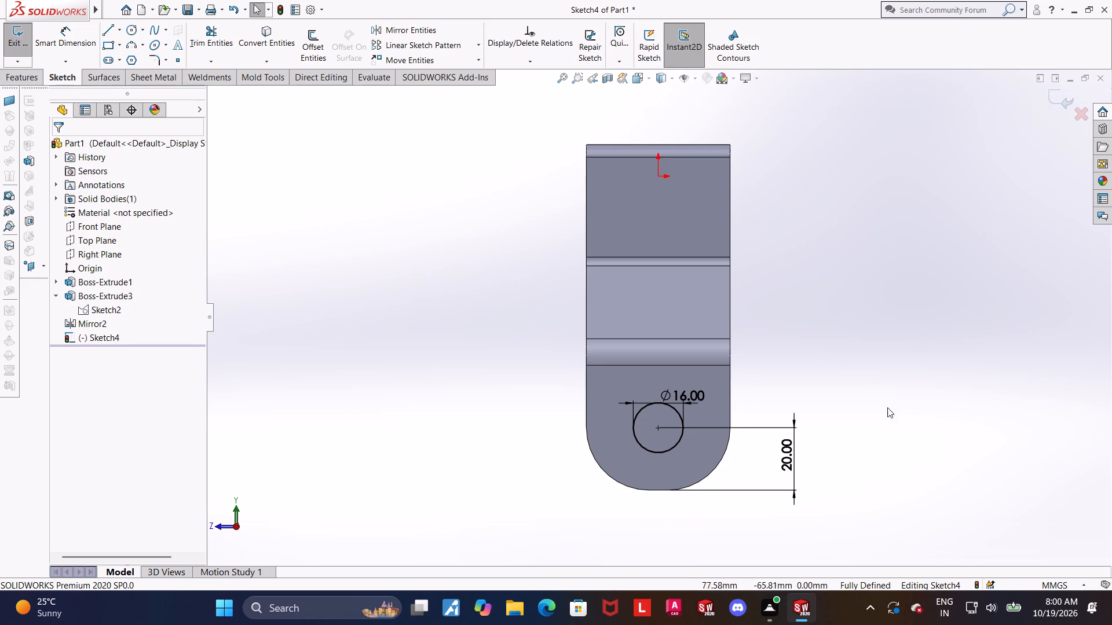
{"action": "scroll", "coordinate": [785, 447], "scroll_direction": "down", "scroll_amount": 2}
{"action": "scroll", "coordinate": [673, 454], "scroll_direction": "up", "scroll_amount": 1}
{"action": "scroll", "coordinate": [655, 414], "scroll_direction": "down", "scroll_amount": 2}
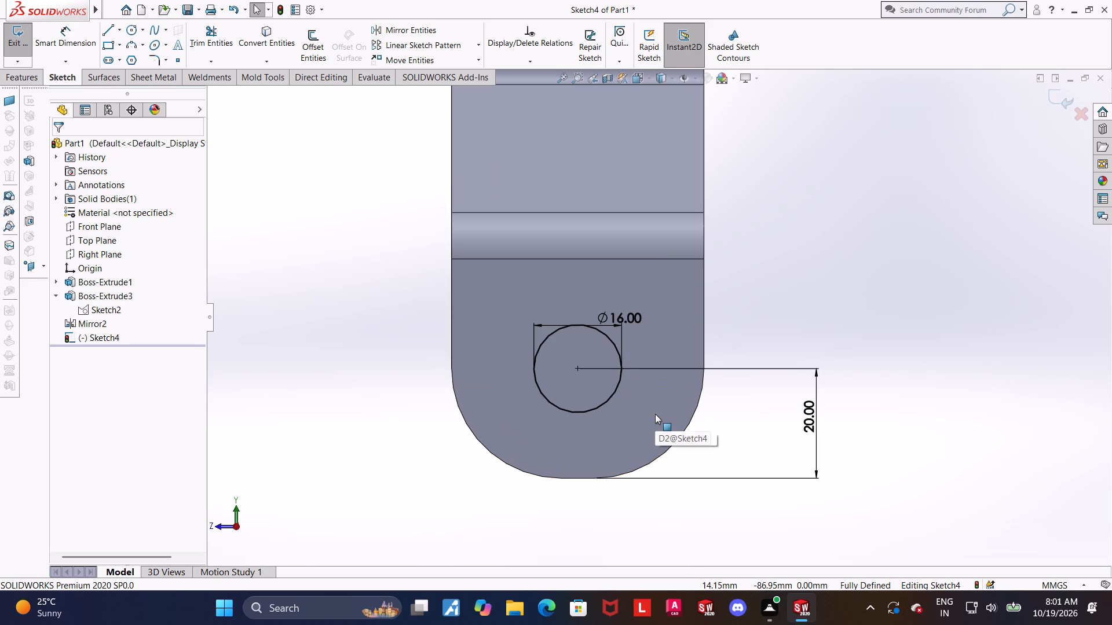
Close the circle sketch and cut-extrude the 16 mm circle Through All across both leg ends.
{"action": "scroll", "coordinate": [817, 421], "scroll_direction": "up", "scroll_amount": 1}
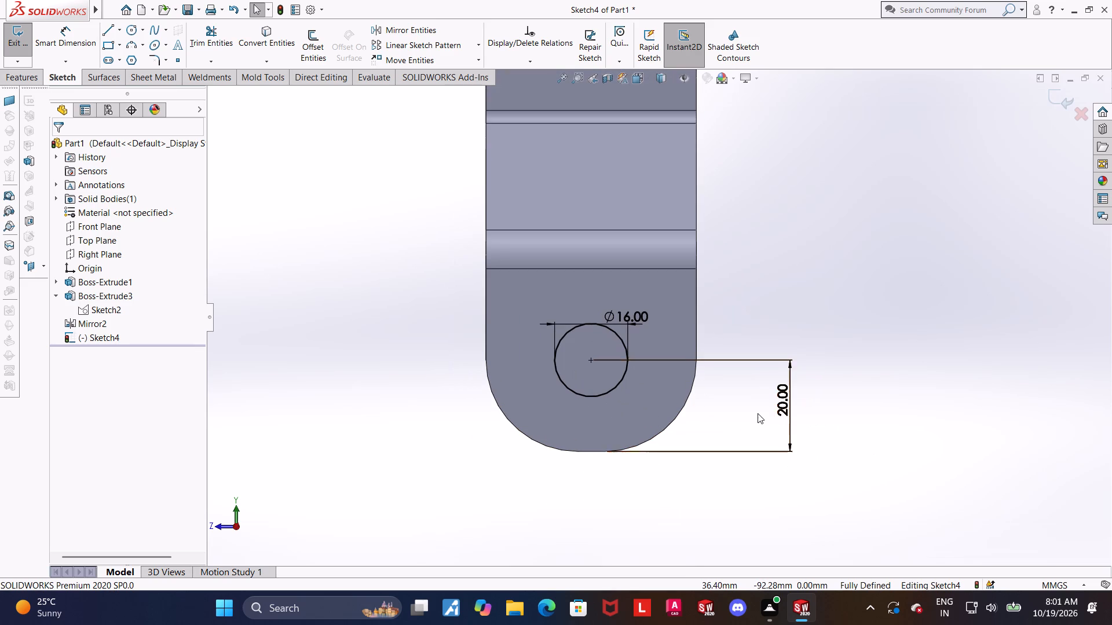
{"action": "scroll", "coordinate": [758, 413], "scroll_direction": "down", "scroll_amount": 1}
{"action": "scroll", "coordinate": [756, 413], "scroll_direction": "up", "scroll_amount": 2}
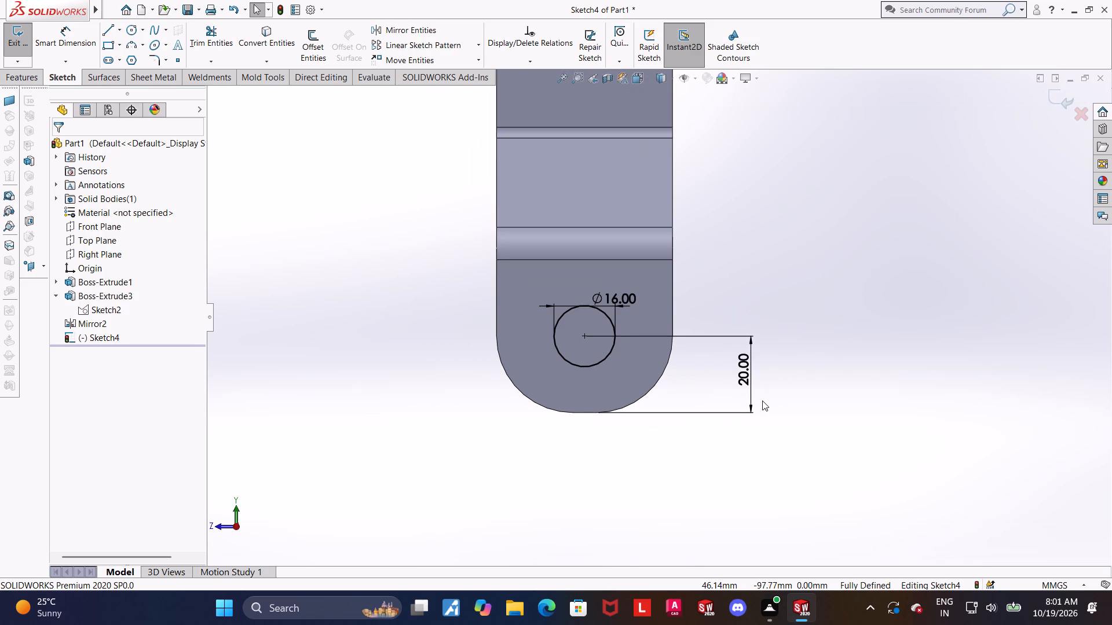
{"action": "scroll", "coordinate": [762, 400], "scroll_direction": "up", "scroll_amount": 2}
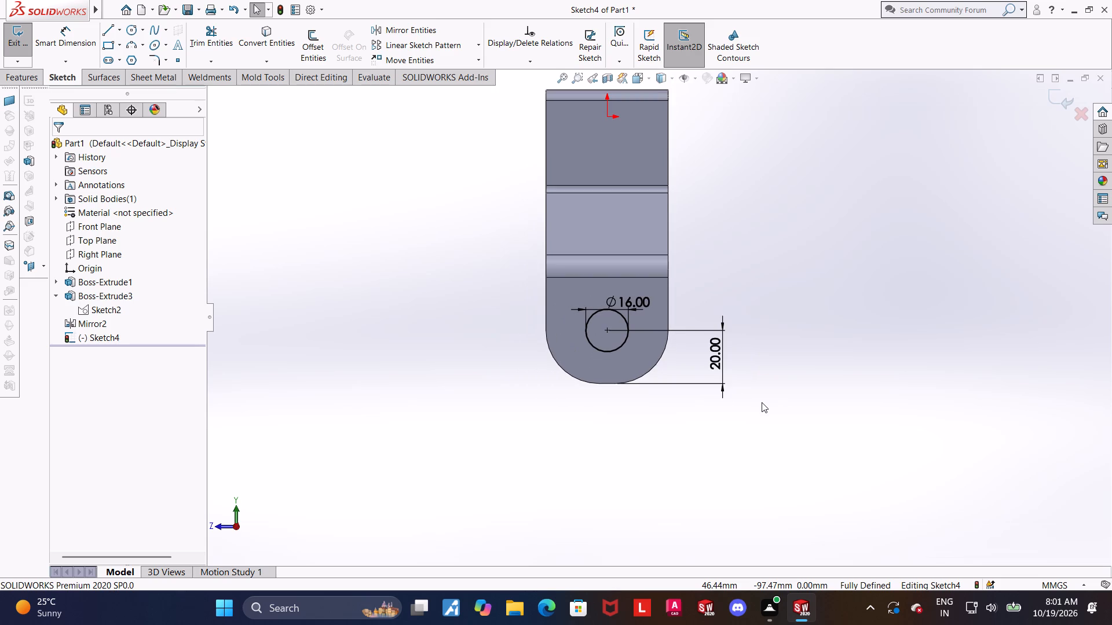
{"action": "scroll", "coordinate": [711, 328], "scroll_direction": "down", "scroll_amount": 1}
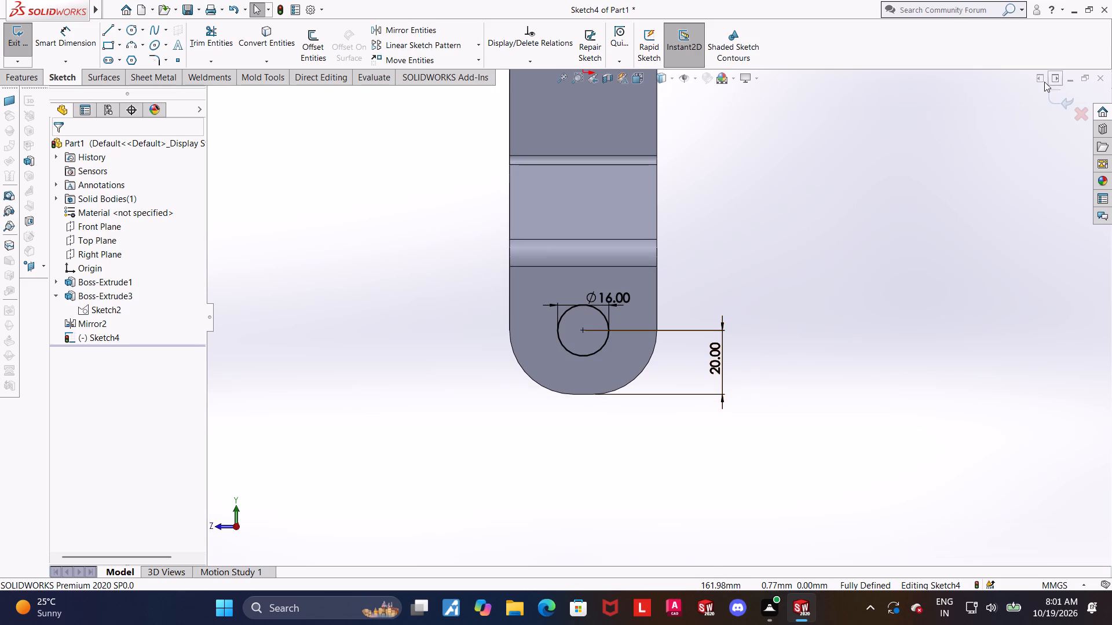
{"action": "left_click", "coordinate": [1059, 95]}
{"action": "scroll", "coordinate": [726, 200], "scroll_direction": "up", "scroll_amount": 3}
{"action": "middle_click_drag", "start_coordinate": [665, 298], "coordinate": [671, 300]}
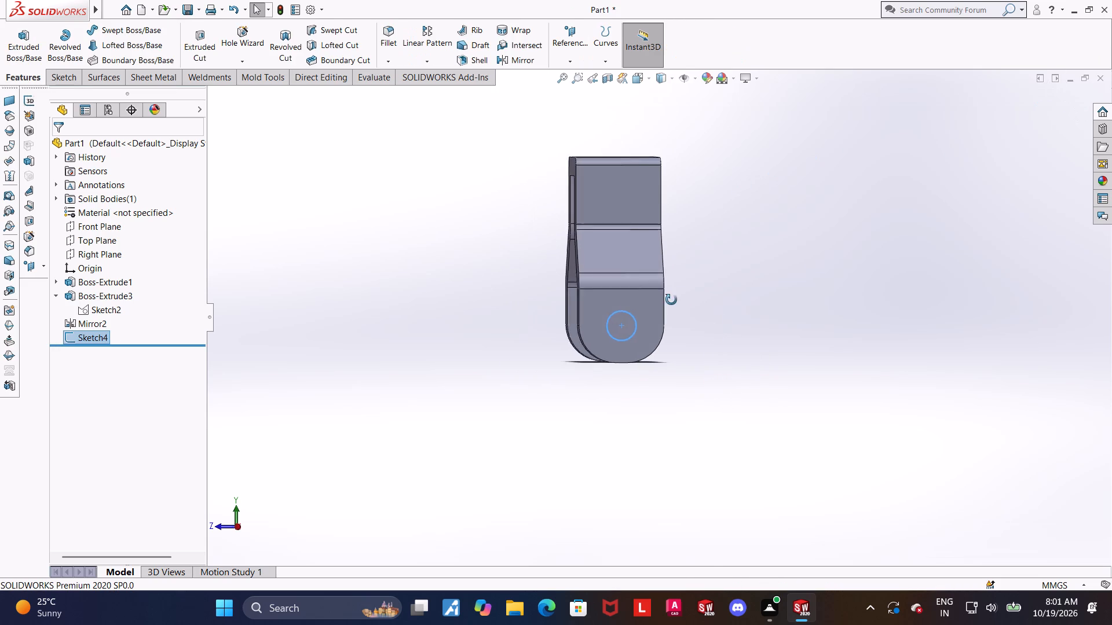
{"action": "middle_click_drag", "start_coordinate": [671, 300], "coordinate": [764, 319]}
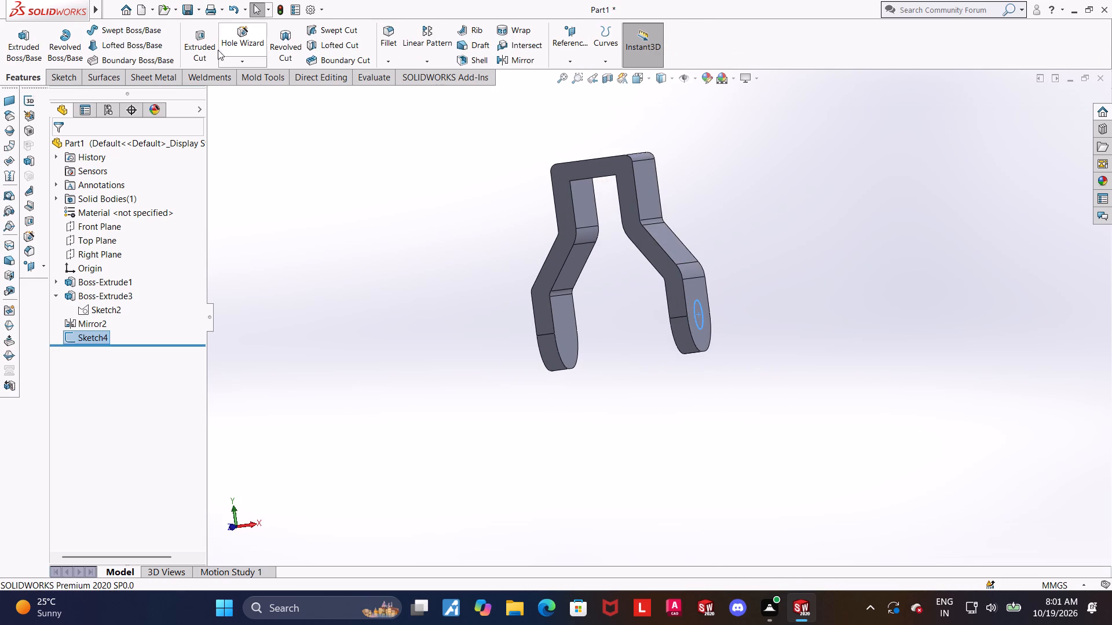
{"action": "left_click", "coordinate": [210, 43]}
{"action": "left_click", "coordinate": [112, 231]}
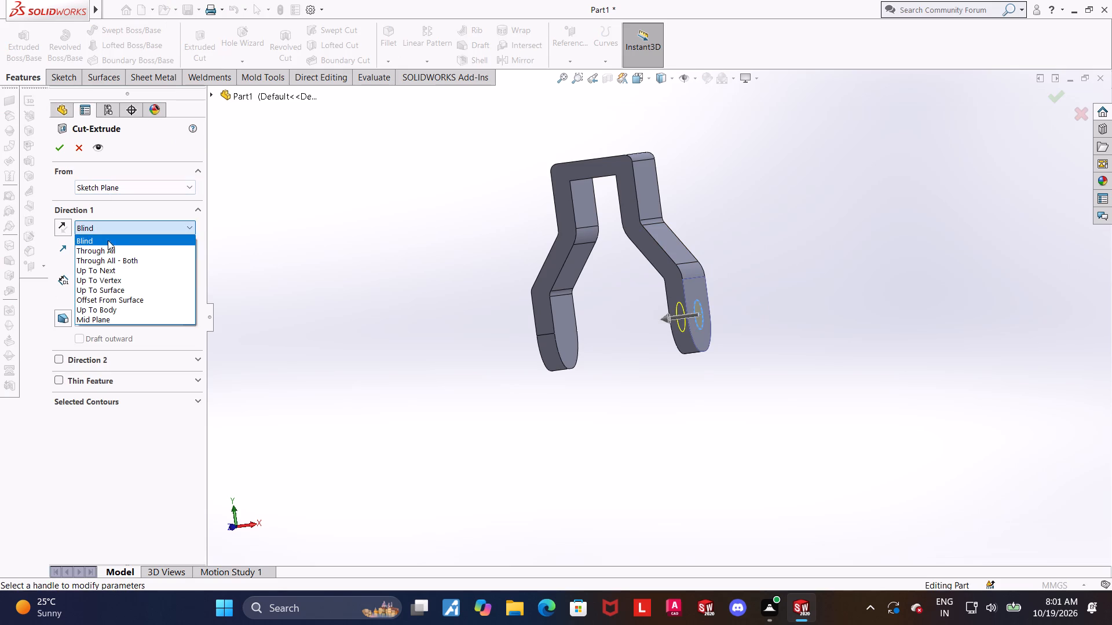
{"action": "left_click", "coordinate": [107, 254]}
{"action": "left_click", "coordinate": [57, 147]}
{"action": "left_click", "coordinate": [438, 318]}
Start a sketch on the bracket's flat top face and draw a circle of about 12.7 mm radius centered on the origin.
{"action": "middle_click_drag", "start_coordinate": [461, 315], "coordinate": [462, 402]}
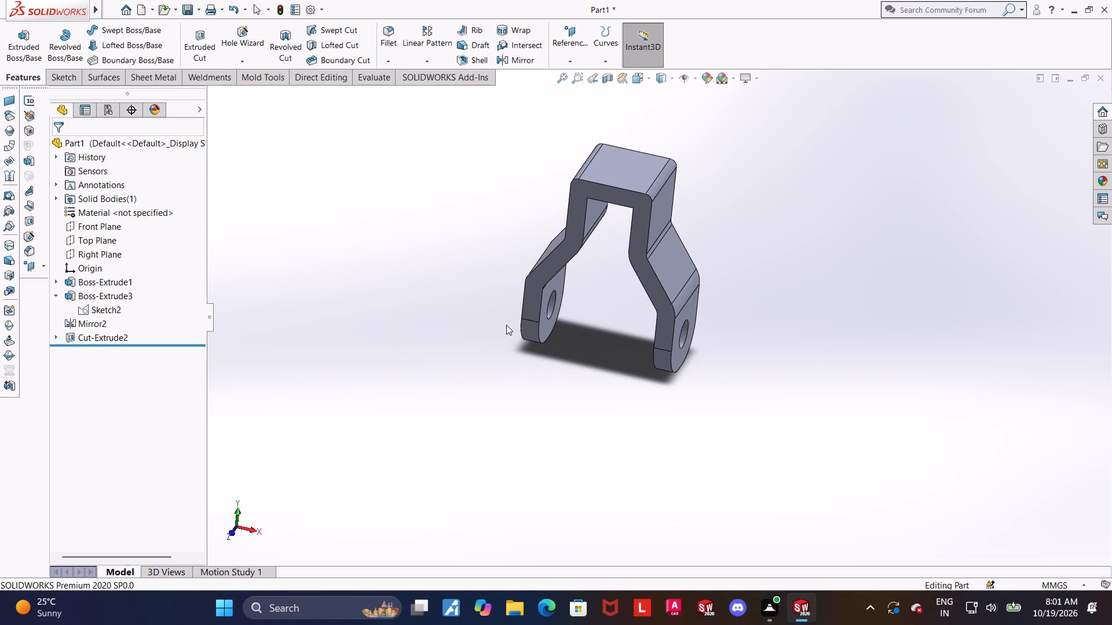
{"action": "scroll", "coordinate": [711, 206], "scroll_direction": "up", "scroll_amount": 2}
{"action": "scroll", "coordinate": [708, 206], "scroll_direction": "down", "scroll_amount": 1}
{"action": "middle_click_drag", "start_coordinate": [707, 222], "coordinate": [648, 213]}
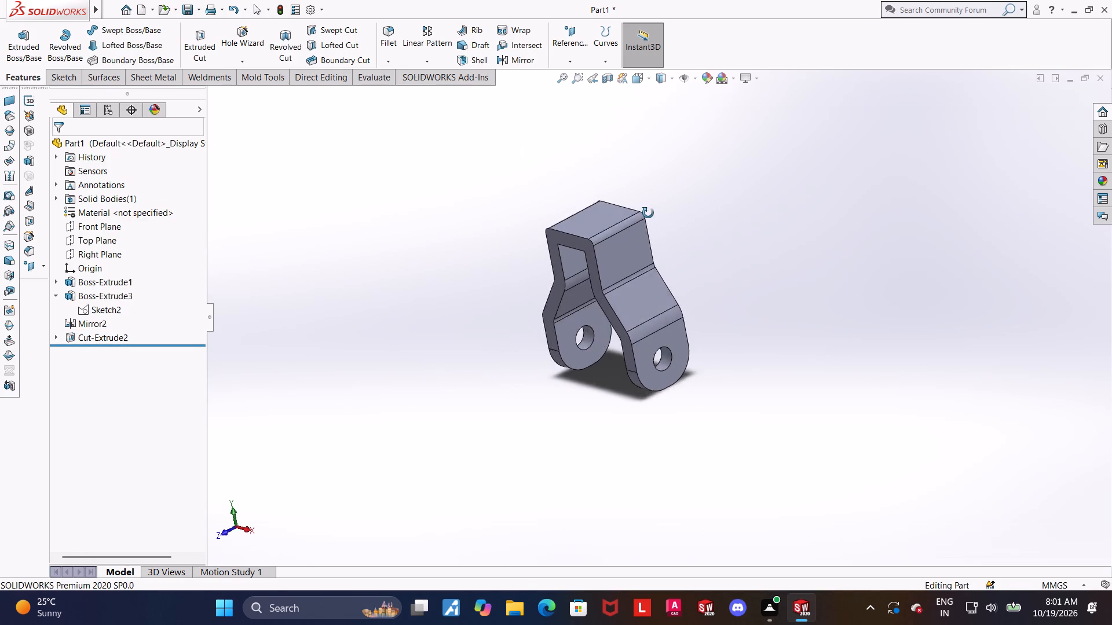
{"action": "middle_click_drag", "start_coordinate": [648, 213], "coordinate": [654, 290]}
{"action": "left_click", "coordinate": [591, 240]}
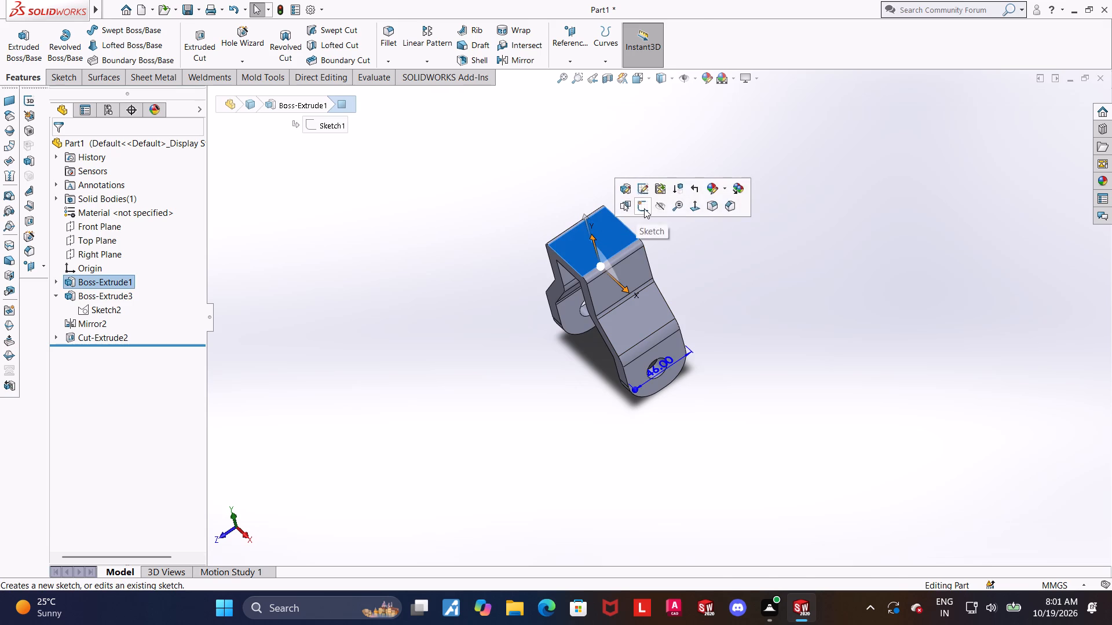
{"action": "left_click", "coordinate": [644, 208]}
{"action": "left_click", "coordinate": [119, 351]}
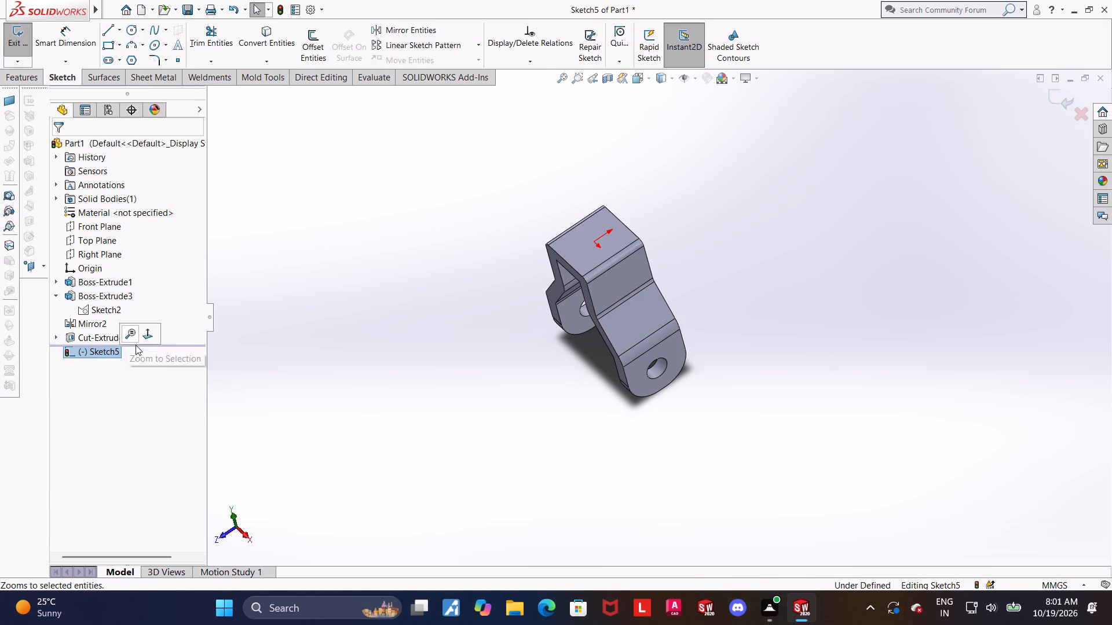
{"action": "left_click", "coordinate": [144, 338]}
{"action": "left_click", "coordinate": [130, 35]}
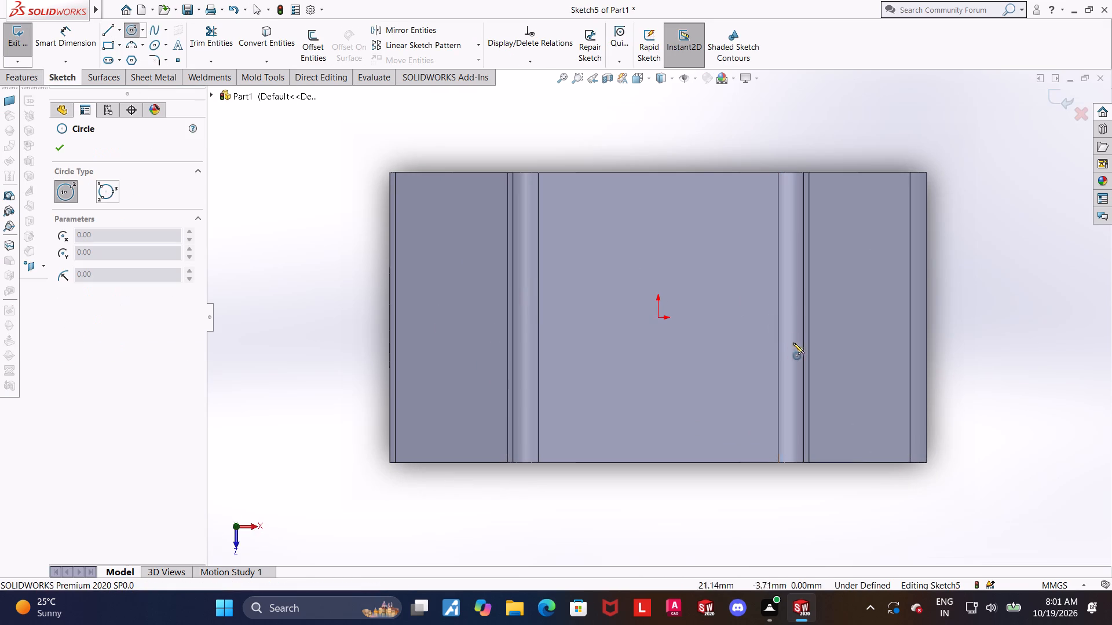
{"action": "left_click", "coordinate": [657, 319]}
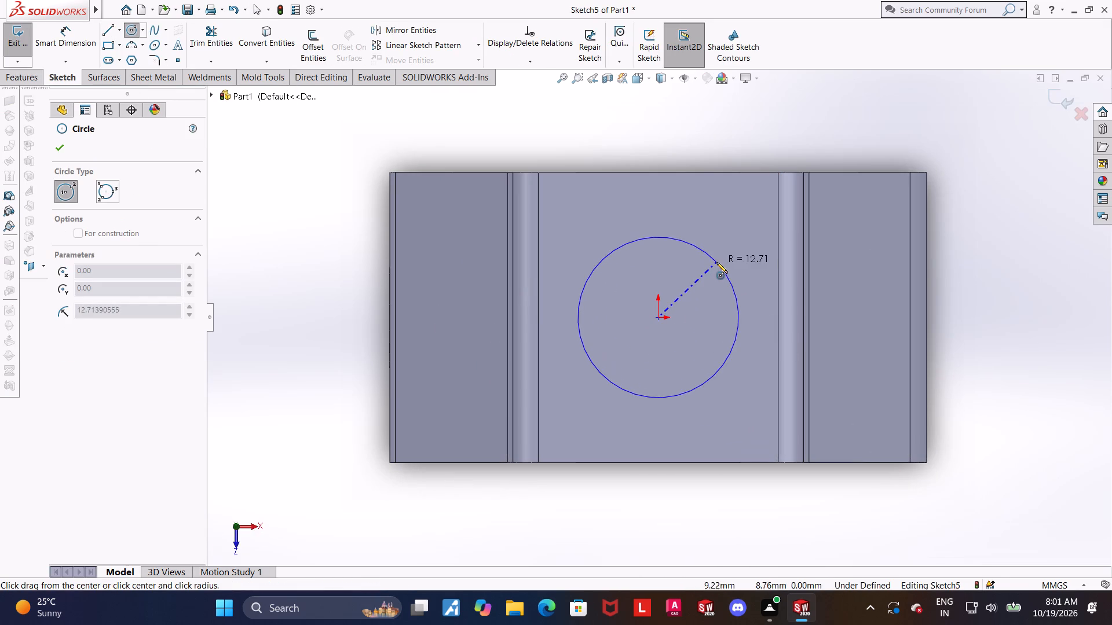
{"action": "left_click", "coordinate": [716, 262]}
{"action": "key", "text": "Escape"}
Dimension the top-face circle's diameter as 36 mm and close the sketch.
{"action": "scroll", "coordinate": [660, 264], "scroll_direction": "up", "scroll_amount": 1}
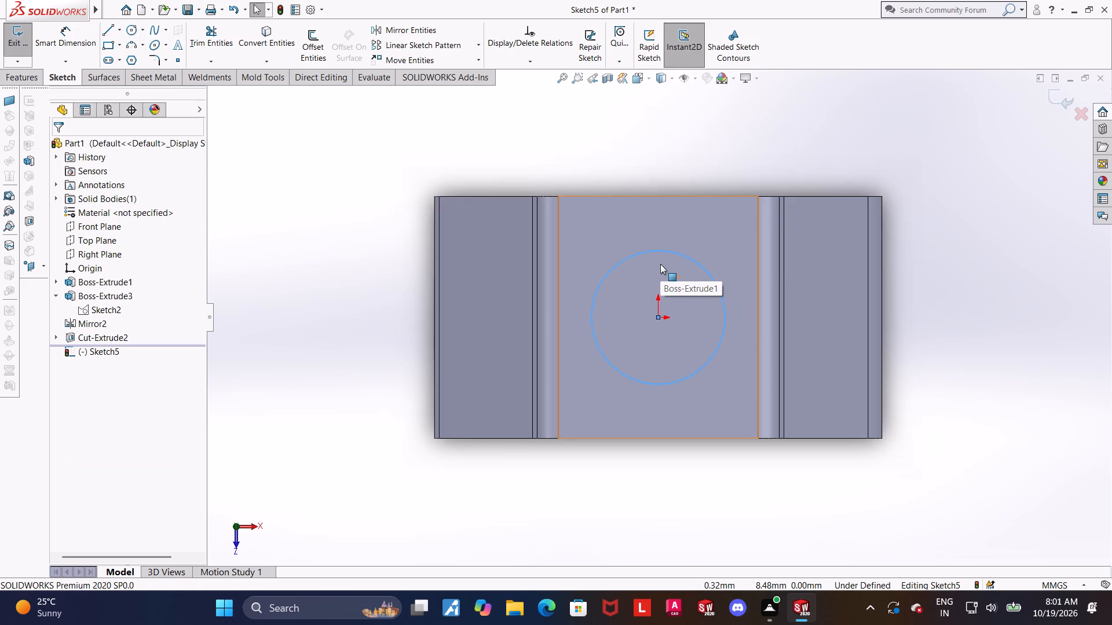
{"action": "scroll", "coordinate": [660, 264], "scroll_direction": "down", "scroll_amount": 1}
{"action": "left_click", "coordinate": [61, 43]}
{"action": "left_click", "coordinate": [681, 256]}
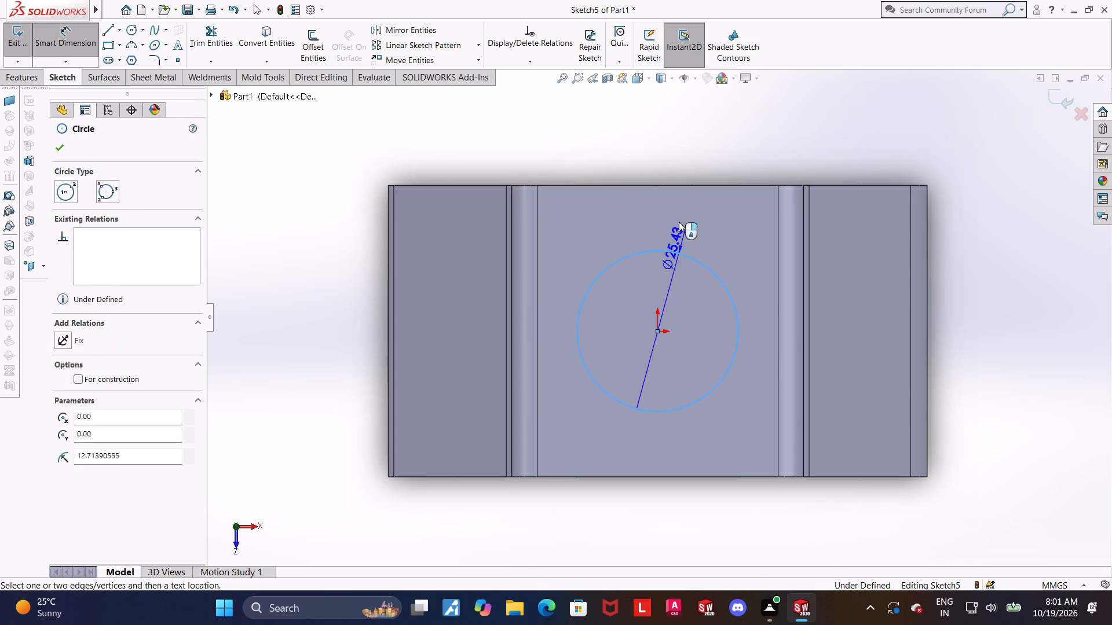
{"action": "left_click", "coordinate": [679, 170]}
{"action": "type", "text": "36"}
{"action": "key", "text": "Return"}
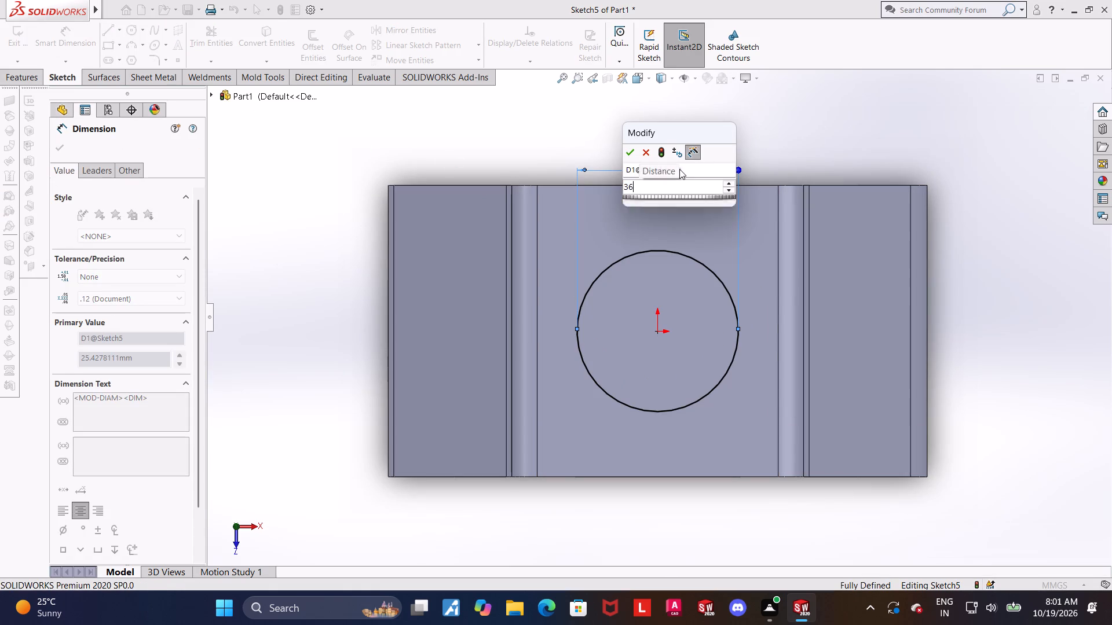
{"action": "scroll", "coordinate": [972, 297], "scroll_direction": "up", "scroll_amount": 1}
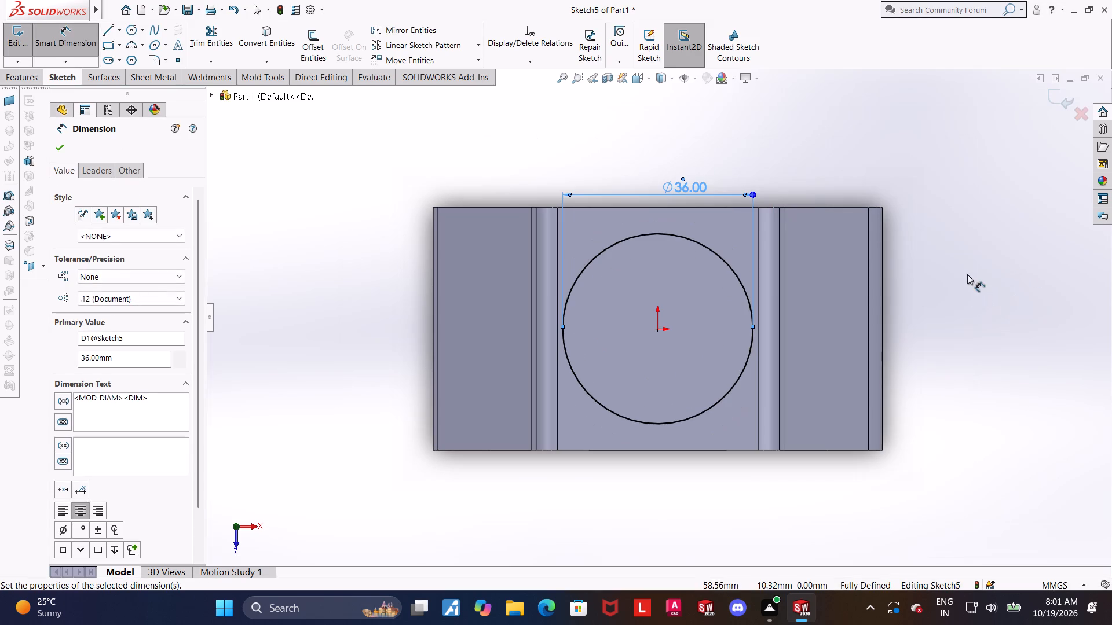
{"action": "left_click", "coordinate": [1067, 91]}
Extrude the 36 mm circle upward from the top face as a Blind boss 5 mm deep, merged with the body.
{"action": "scroll", "coordinate": [917, 252], "scroll_direction": "up", "scroll_amount": 2}
{"action": "scroll", "coordinate": [894, 266], "scroll_direction": "down", "scroll_amount": 1}
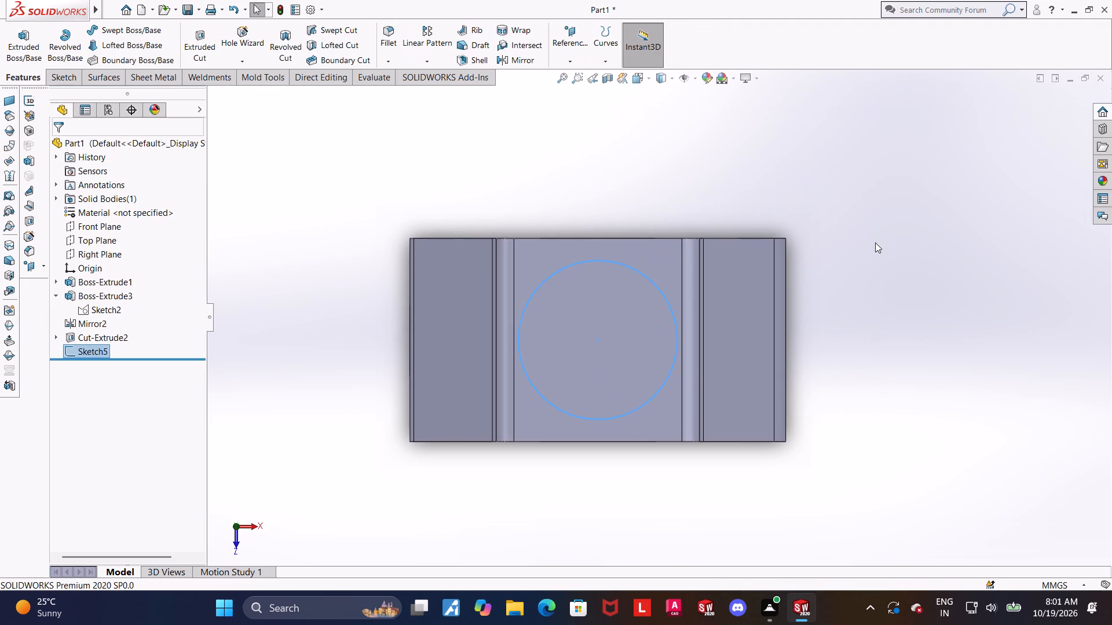
{"action": "key", "text": "Escape"}
{"action": "middle_click_drag", "start_coordinate": [714, 366], "coordinate": [720, 248]}
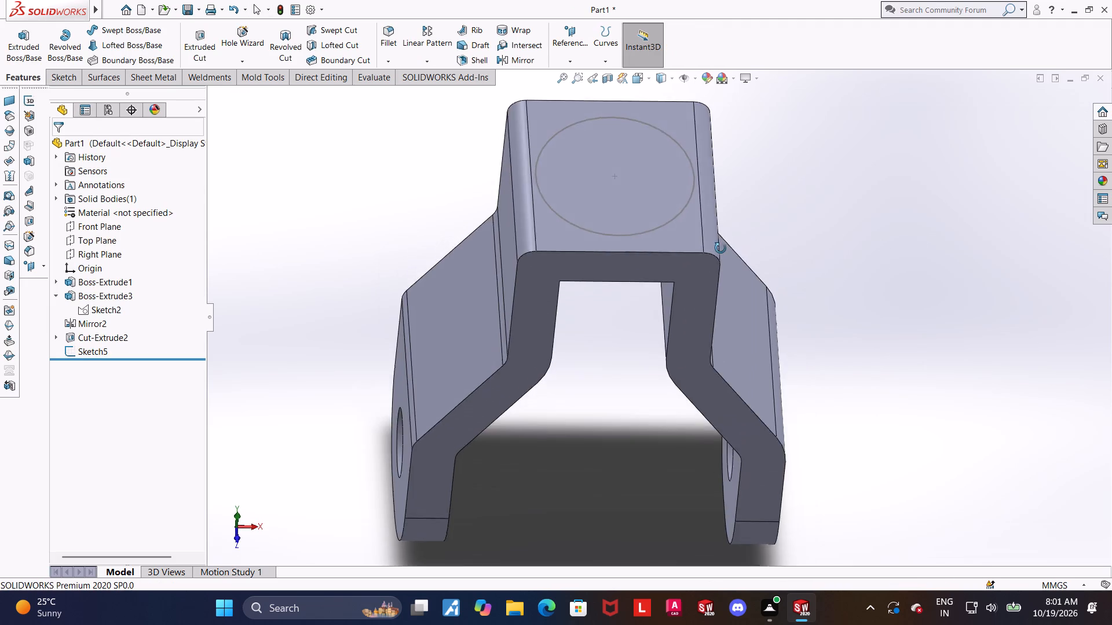
{"action": "middle_click_drag", "start_coordinate": [720, 248], "coordinate": [720, 248]}
{"action": "scroll", "coordinate": [632, 226], "scroll_direction": "up", "scroll_amount": 4}
{"action": "scroll", "coordinate": [759, 220], "scroll_direction": "down", "scroll_amount": 2}
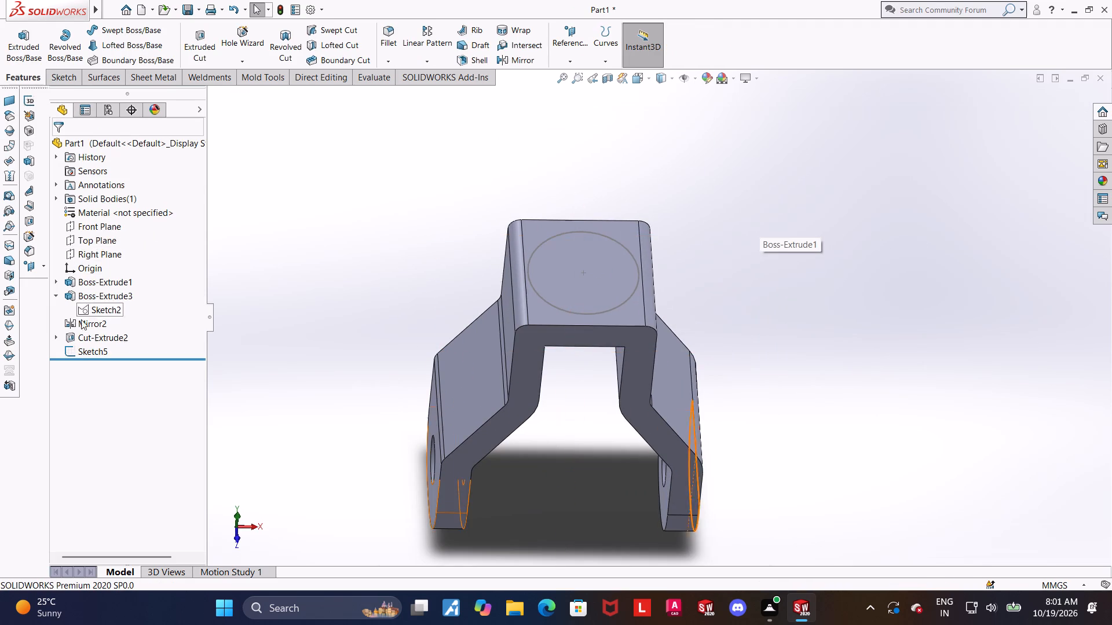
{"action": "left_click", "coordinate": [79, 347]}
{"action": "left_click", "coordinate": [38, 49]}
{"action": "middle_click_drag", "start_coordinate": [353, 166], "coordinate": [343, 153]}
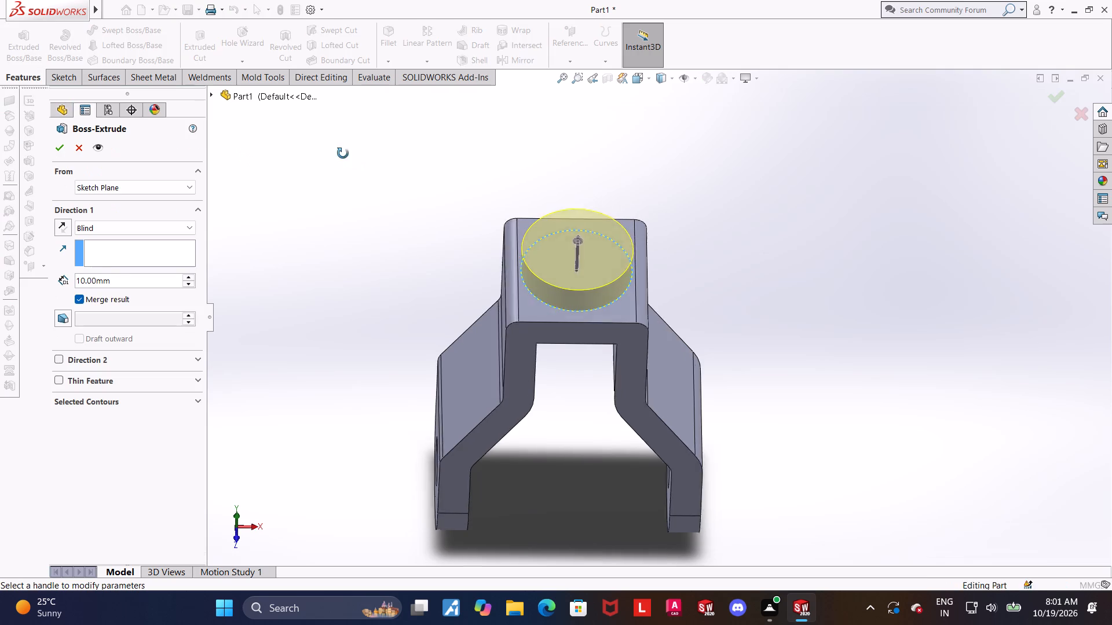
{"action": "middle_click_drag", "start_coordinate": [343, 153], "coordinate": [341, 147]}
{"action": "scroll", "coordinate": [467, 192], "scroll_direction": "up", "scroll_amount": 1}
{"action": "scroll", "coordinate": [795, 293], "scroll_direction": "down", "scroll_amount": 1}
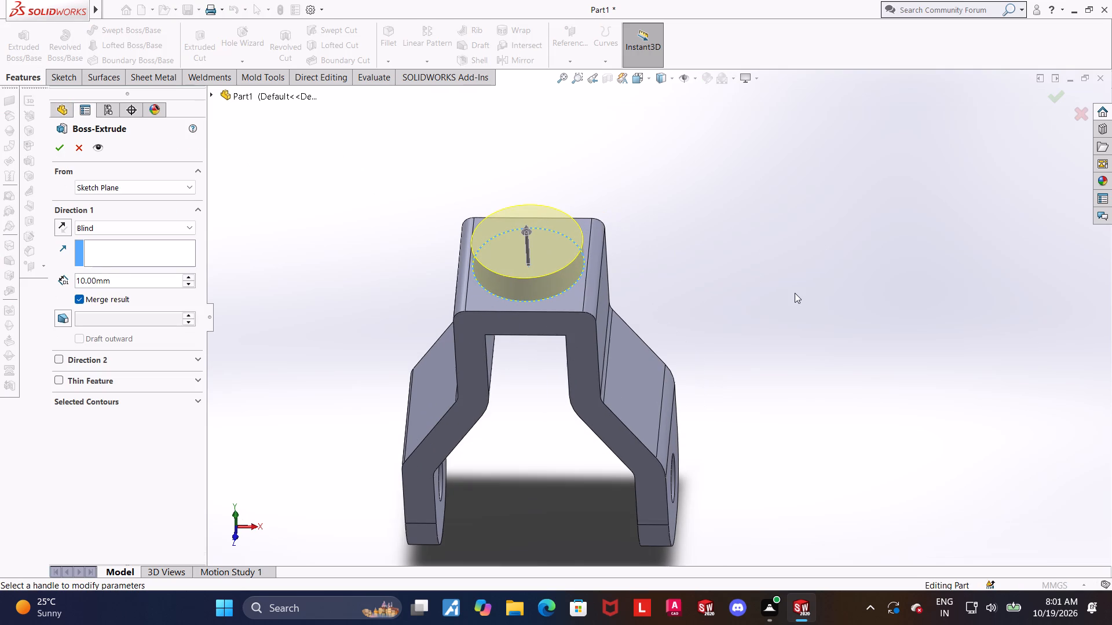
{"action": "scroll", "coordinate": [857, 388], "scroll_direction": "up", "scroll_amount": 1}
{"action": "scroll", "coordinate": [590, 310], "scroll_direction": "down", "scroll_amount": 2}
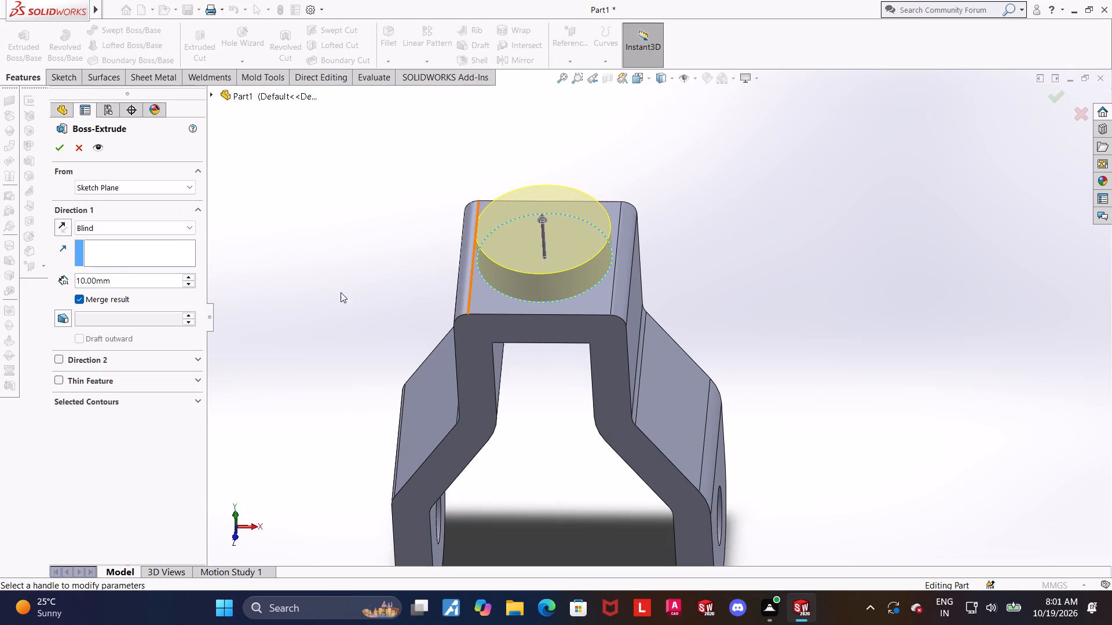
{"action": "left_click", "coordinate": [162, 279]}
{"action": "left_click_drag", "start_coordinate": [162, 279], "coordinate": [0, 272]}
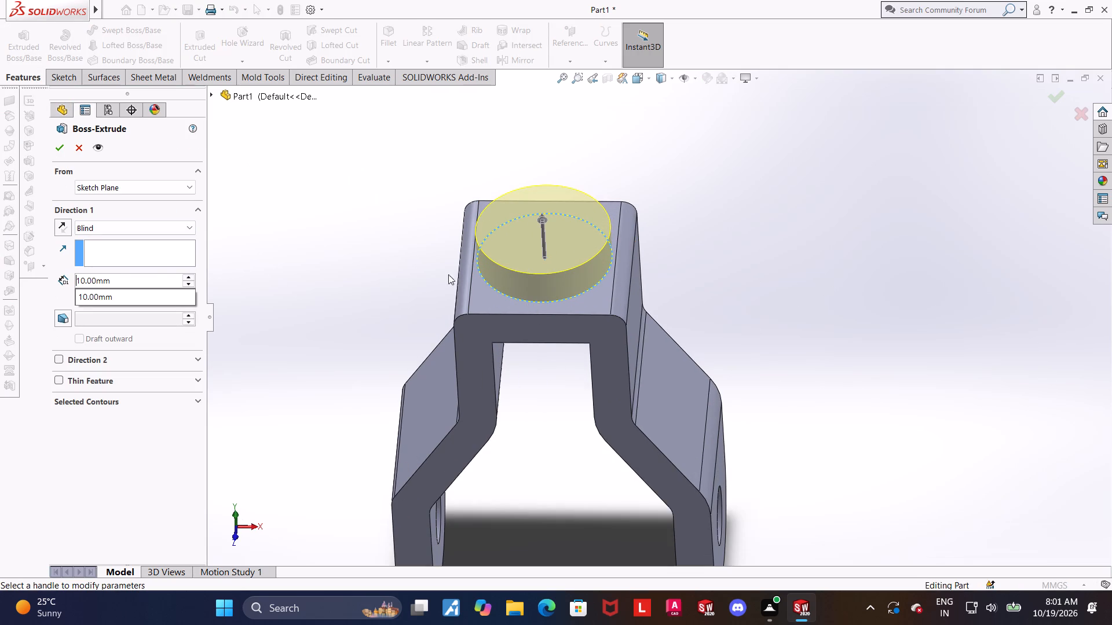
{"action": "key", "text": "5"}
{"action": "key", "text": "Return"}
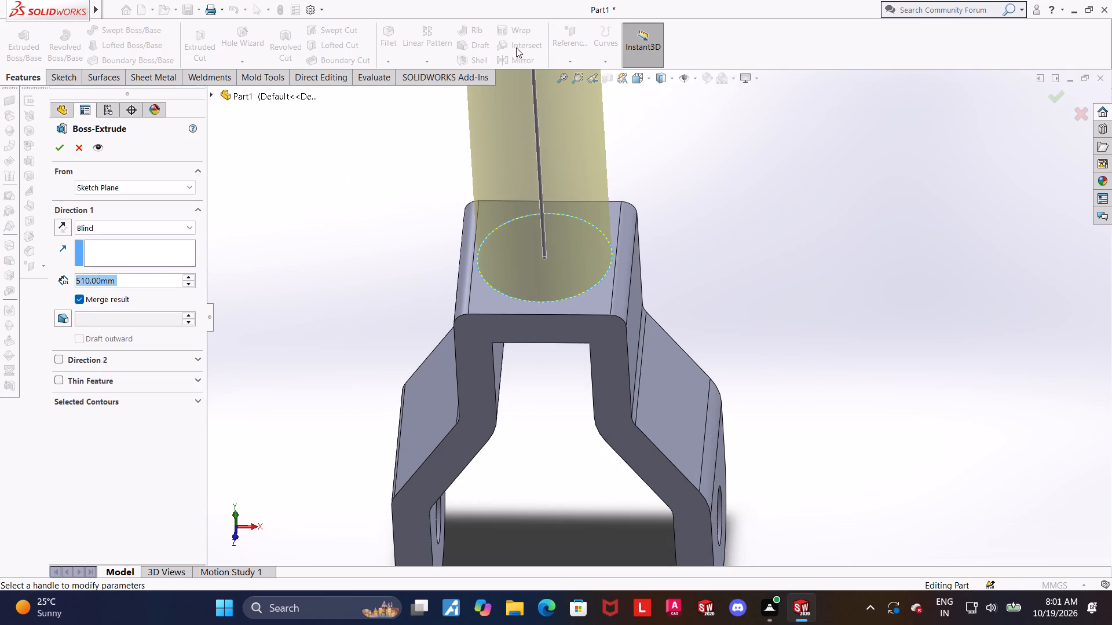
{"action": "key", "text": "5"}
{"action": "key", "text": "Return"}
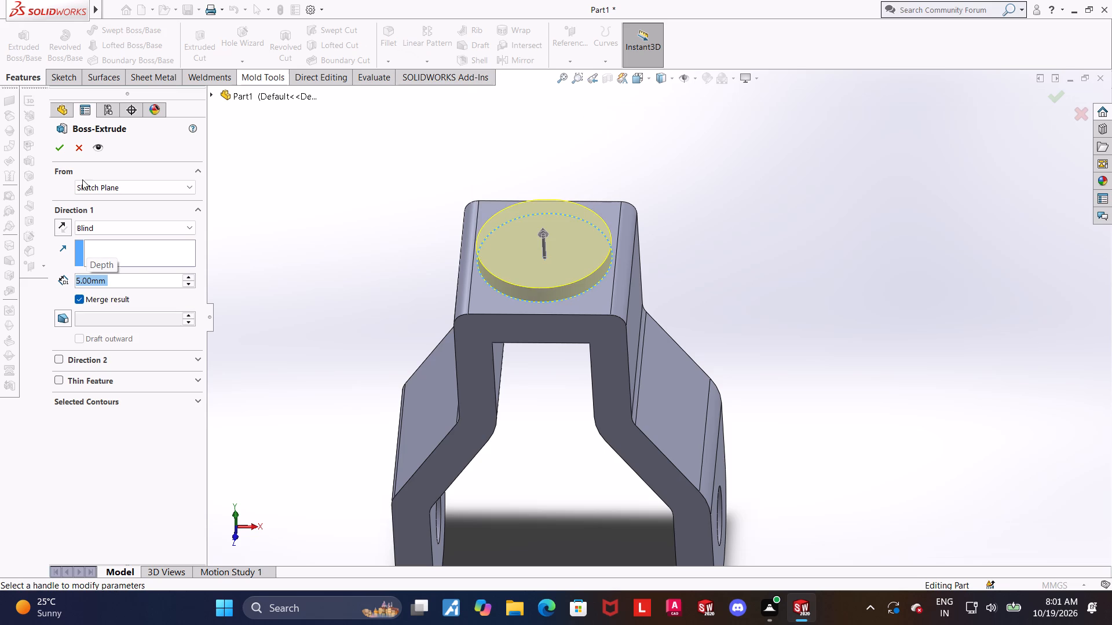
{"action": "left_click", "coordinate": [67, 139]}
{"action": "left_click", "coordinate": [362, 252]}
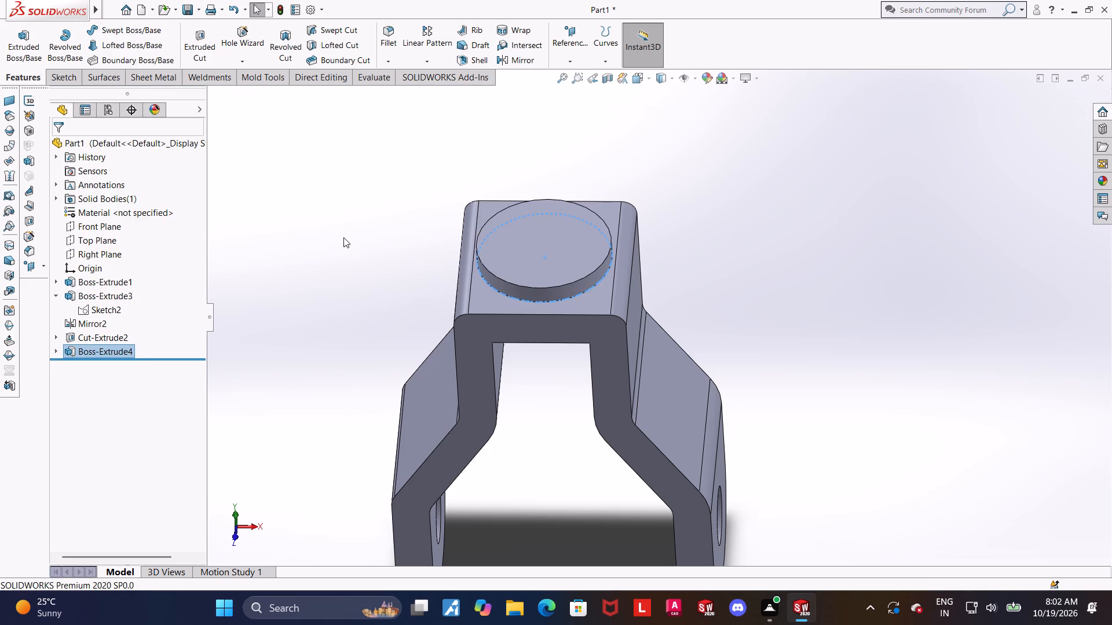
Start a sketch on the round boss's top face and draw a circle of about 9.75 mm radius centered on the origin.
{"action": "scroll", "coordinate": [595, 281], "scroll_direction": "up", "scroll_amount": 1}
{"action": "left_click", "coordinate": [545, 259]}
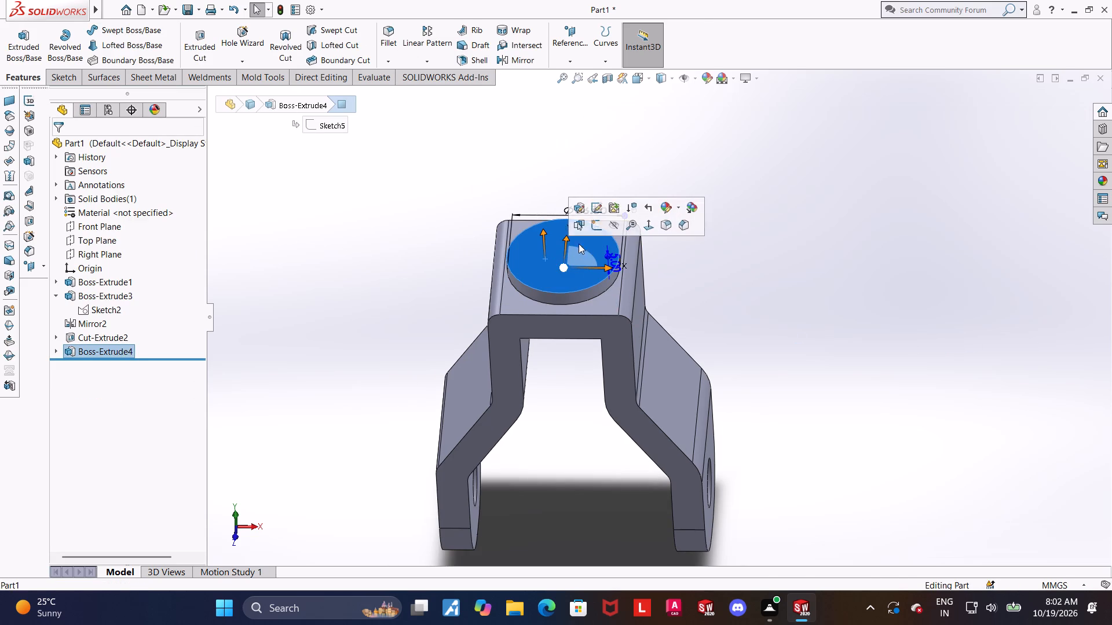
{"action": "left_click", "coordinate": [591, 233]}
{"action": "left_click", "coordinate": [76, 365]}
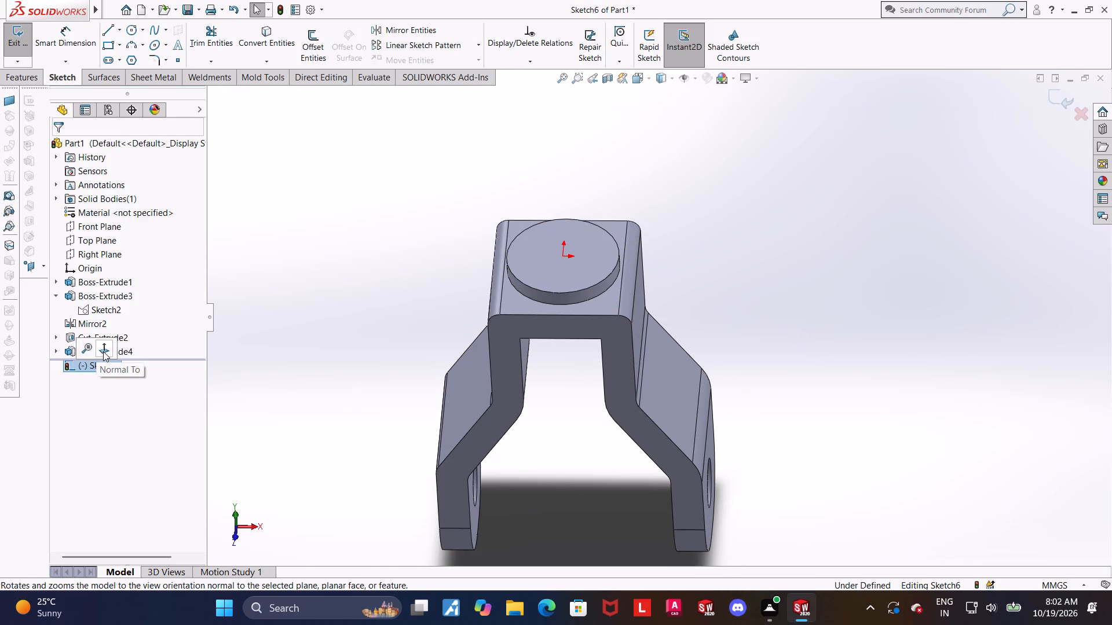
{"action": "left_click", "coordinate": [103, 351]}
{"action": "left_click", "coordinate": [133, 30]}
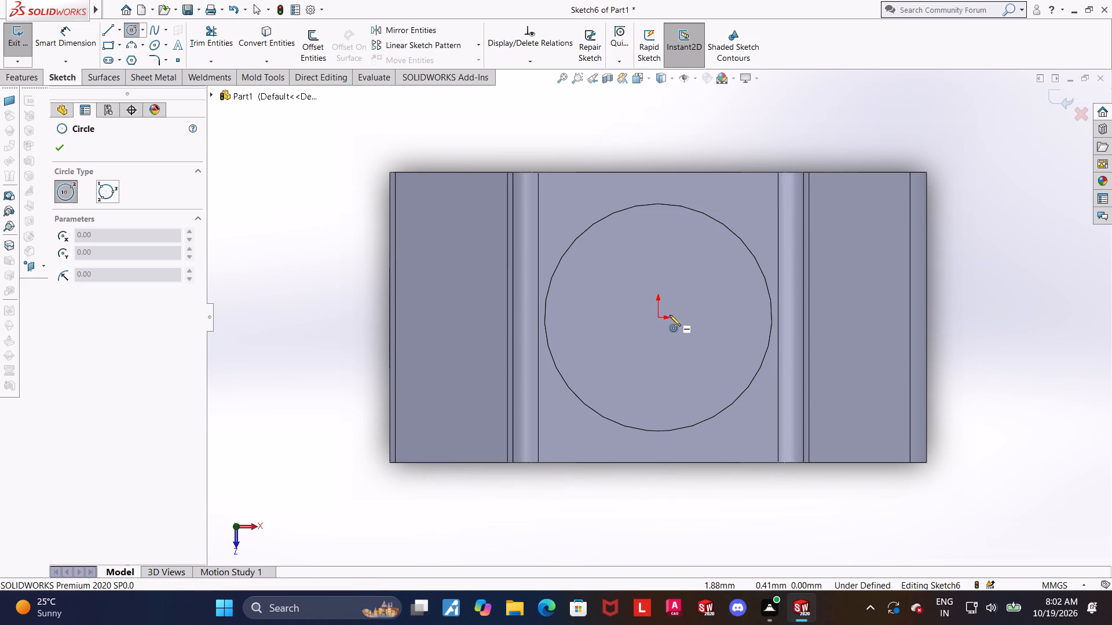
{"action": "left_click", "coordinate": [657, 315]}
{"action": "left_click", "coordinate": [698, 271]}
{"action": "key", "text": "Escape"}
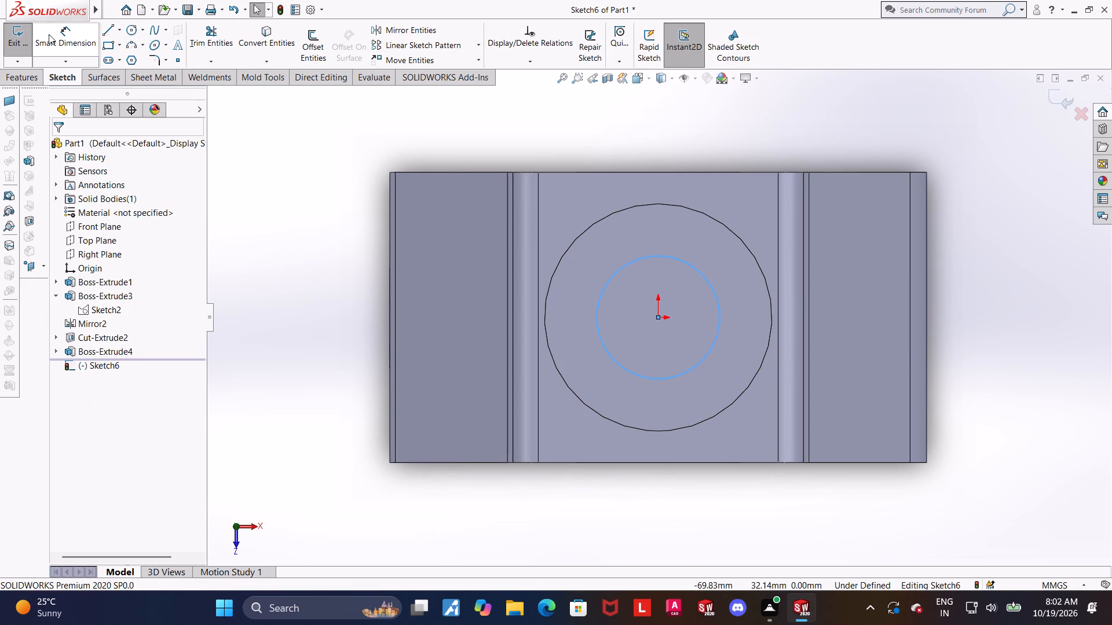
Dimension the inner circle's diameter as 20 mm and close the sketch.
{"action": "left_click", "coordinate": [49, 34]}
{"action": "left_click", "coordinate": [668, 256]}
{"action": "scroll", "coordinate": [668, 256], "scroll_direction": "up", "scroll_amount": 2}
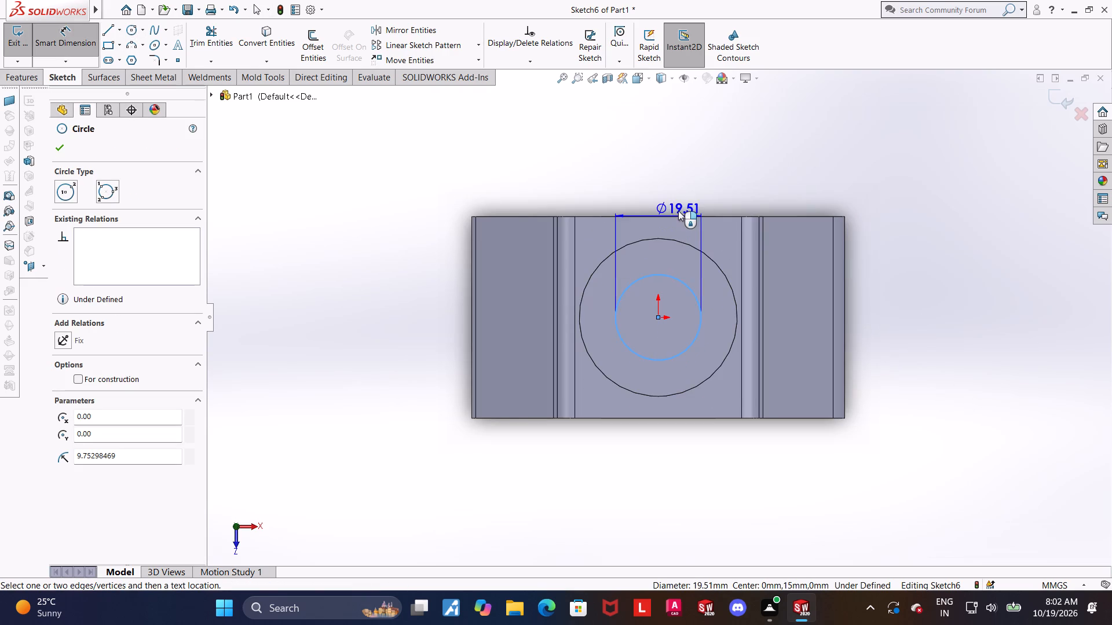
{"action": "scroll", "coordinate": [678, 198], "scroll_direction": "down", "scroll_amount": 1}
{"action": "left_click", "coordinate": [679, 198]}
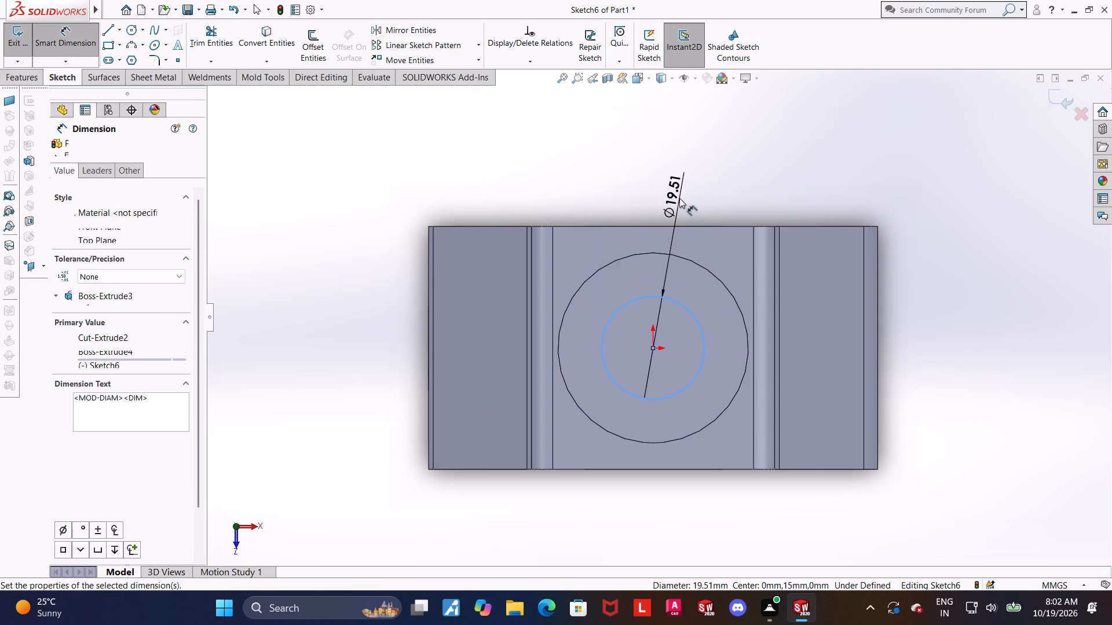
{"action": "type", "text": "20"}
{"action": "key", "text": "Return"}
{"action": "key", "text": "Escape"}
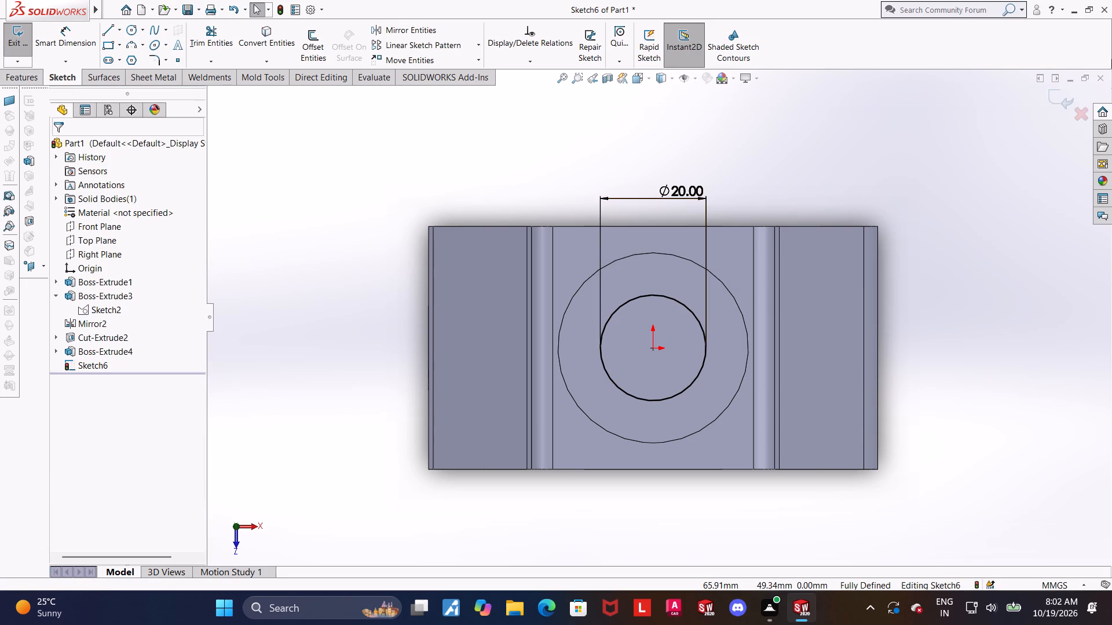
{"action": "left_click", "coordinate": [1052, 97]}
{"action": "middle_click_drag", "start_coordinate": [811, 436], "coordinate": [786, 304]}
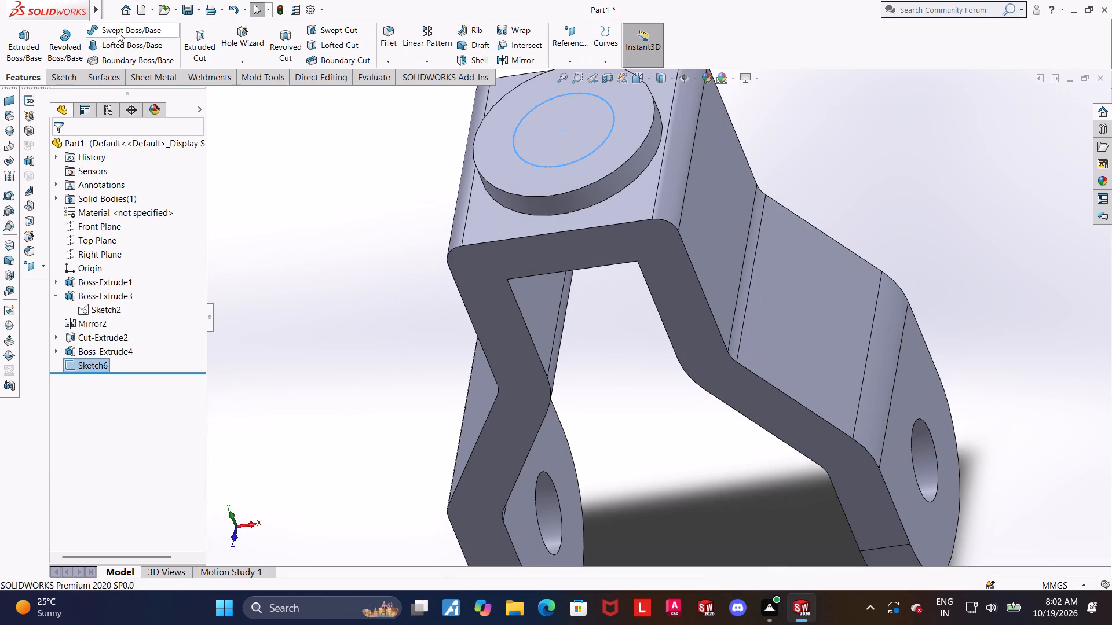
Cut the 20 mm circle down through the round boss and top plate with an Up To Next extruded cut.
{"action": "left_click", "coordinate": [191, 38]}
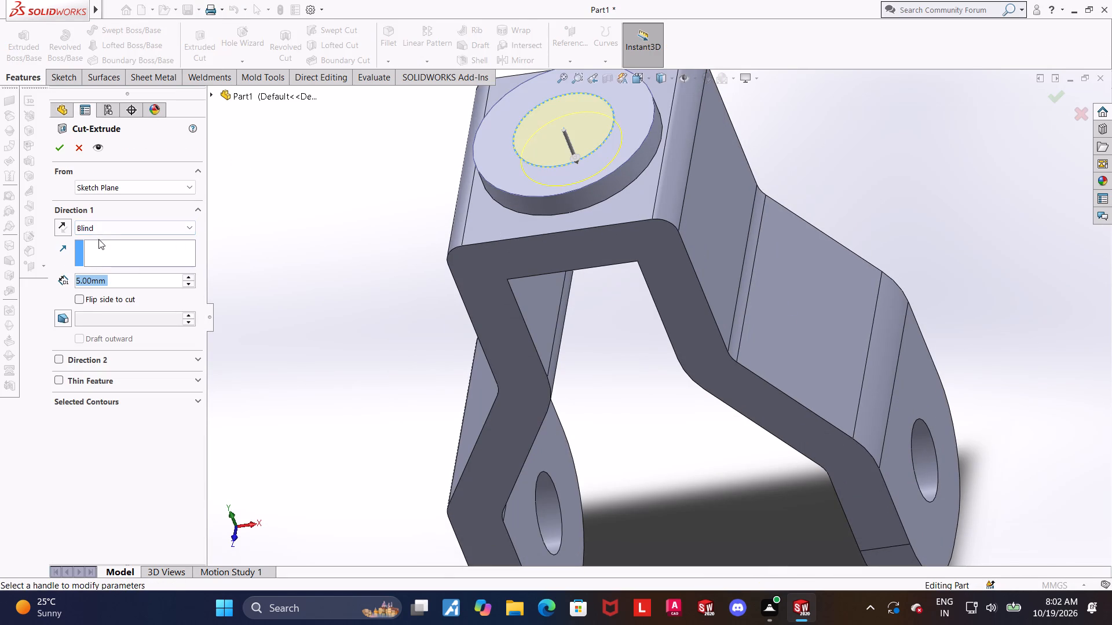
{"action": "left_click", "coordinate": [100, 230]}
{"action": "left_click", "coordinate": [102, 251]}
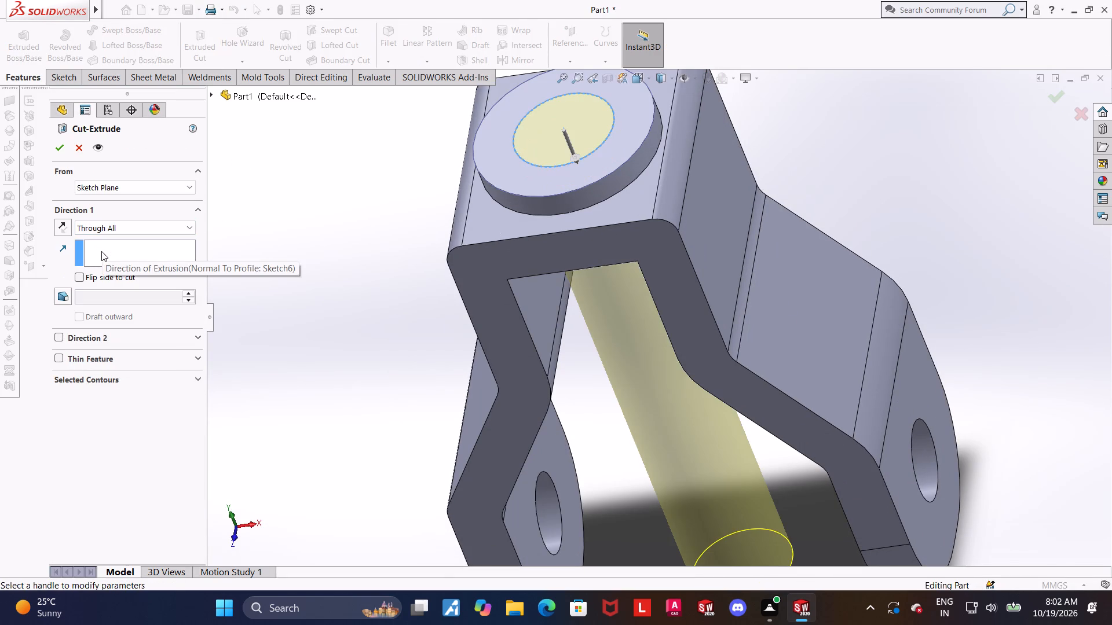
{"action": "left_click", "coordinate": [93, 231]}
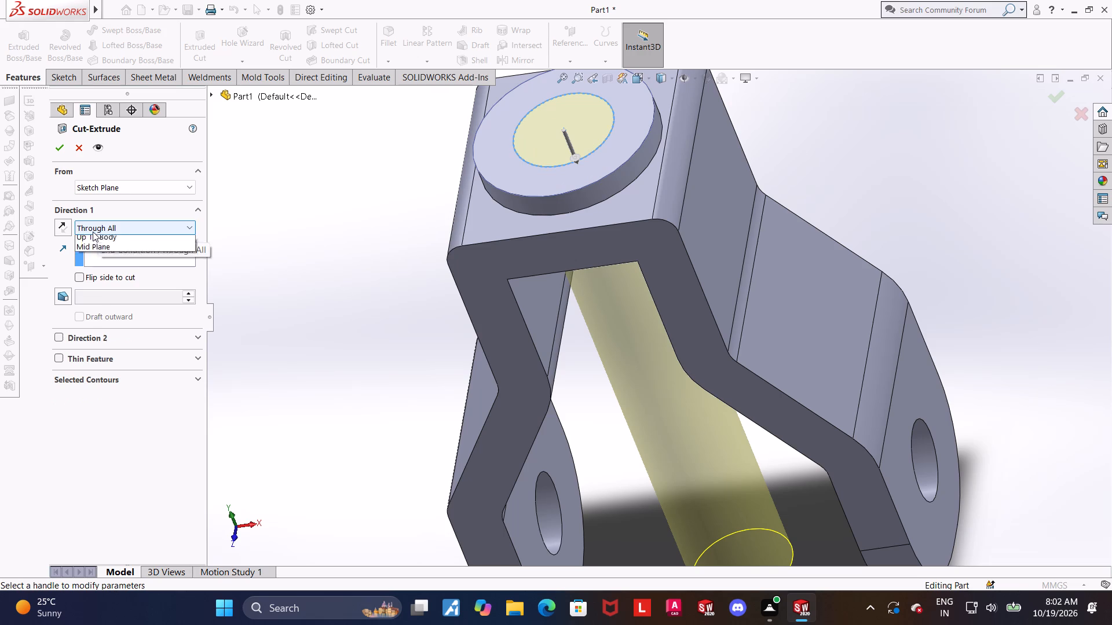
{"action": "left_click", "coordinate": [102, 270]}
{"action": "left_click", "coordinate": [63, 149]}
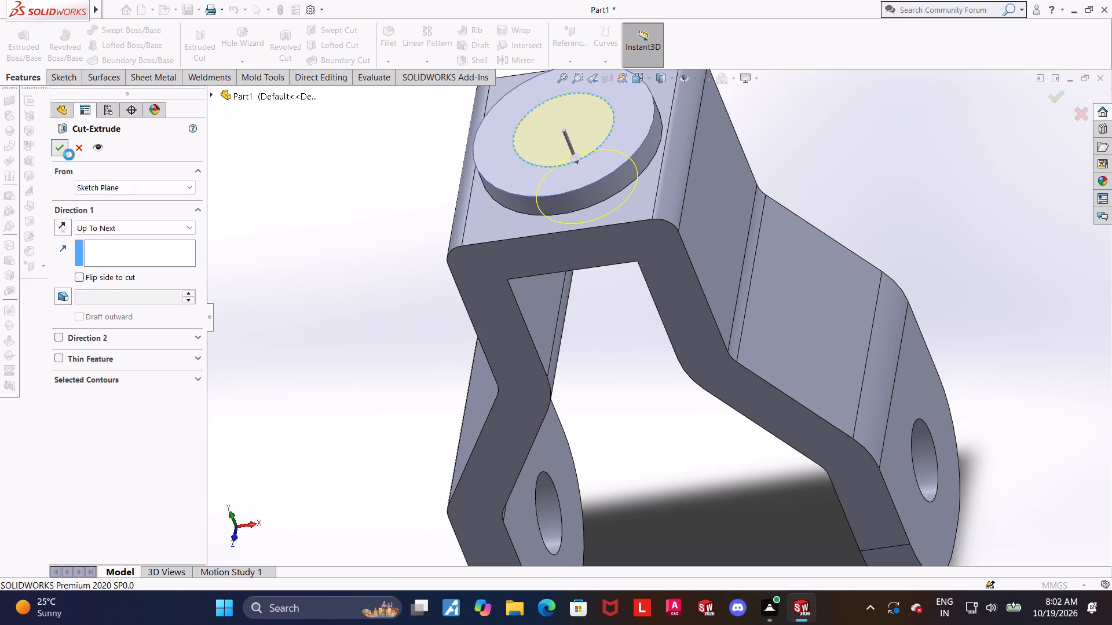
{"action": "scroll", "coordinate": [644, 396], "scroll_direction": "up", "scroll_amount": 2}
{"action": "scroll", "coordinate": [744, 388], "scroll_direction": "down", "scroll_amount": 1}
{"action": "scroll", "coordinate": [744, 388], "scroll_direction": "up", "scroll_amount": 2}
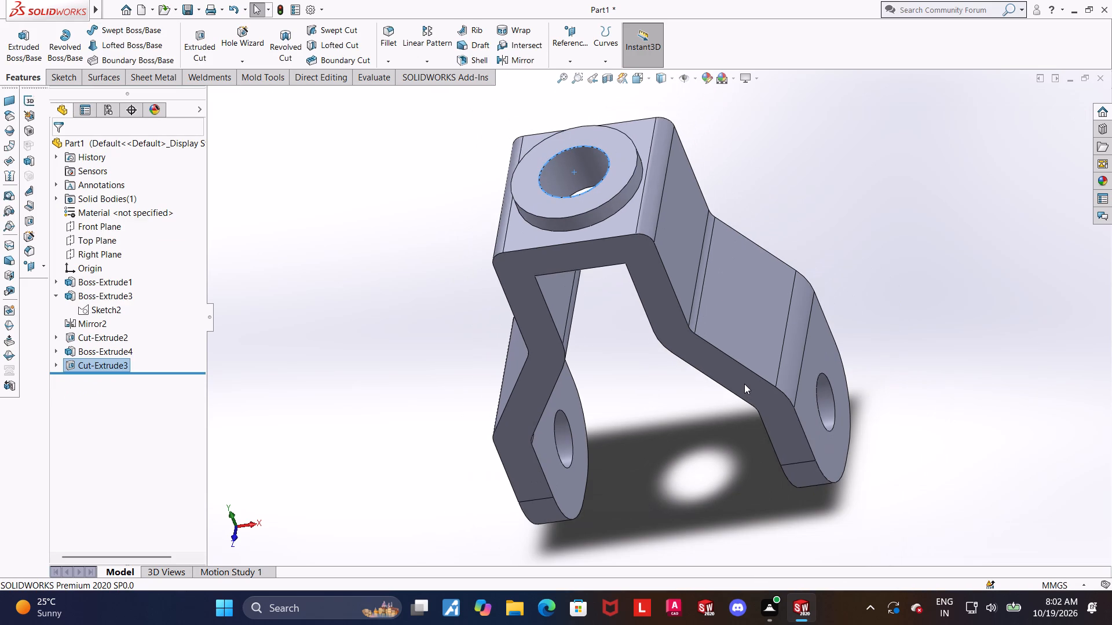
{"action": "scroll", "coordinate": [742, 381], "scroll_direction": "up", "scroll_amount": 1}
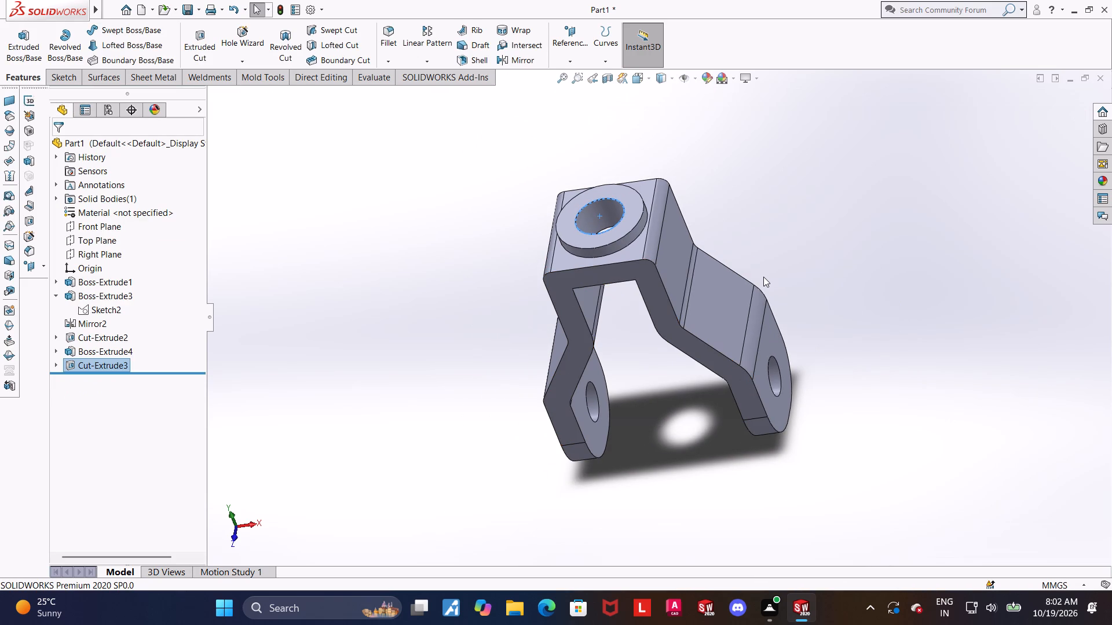
{"action": "left_click", "coordinate": [777, 249]}
{"action": "middle_click_drag", "start_coordinate": [762, 265], "coordinate": [769, 282]}
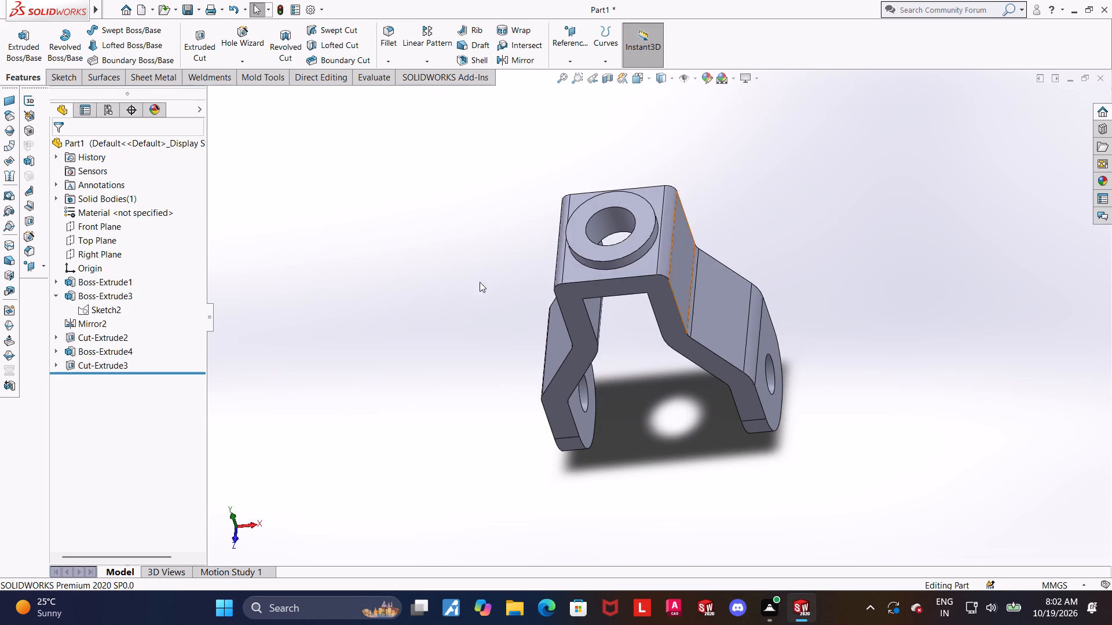
Reopen the base bracket profile sketch, check the overall width between the outer leg lines without adding a dimension, and exit the sketch.
{"action": "left_click", "coordinate": [54, 282]}
{"action": "left_click", "coordinate": [96, 296]}
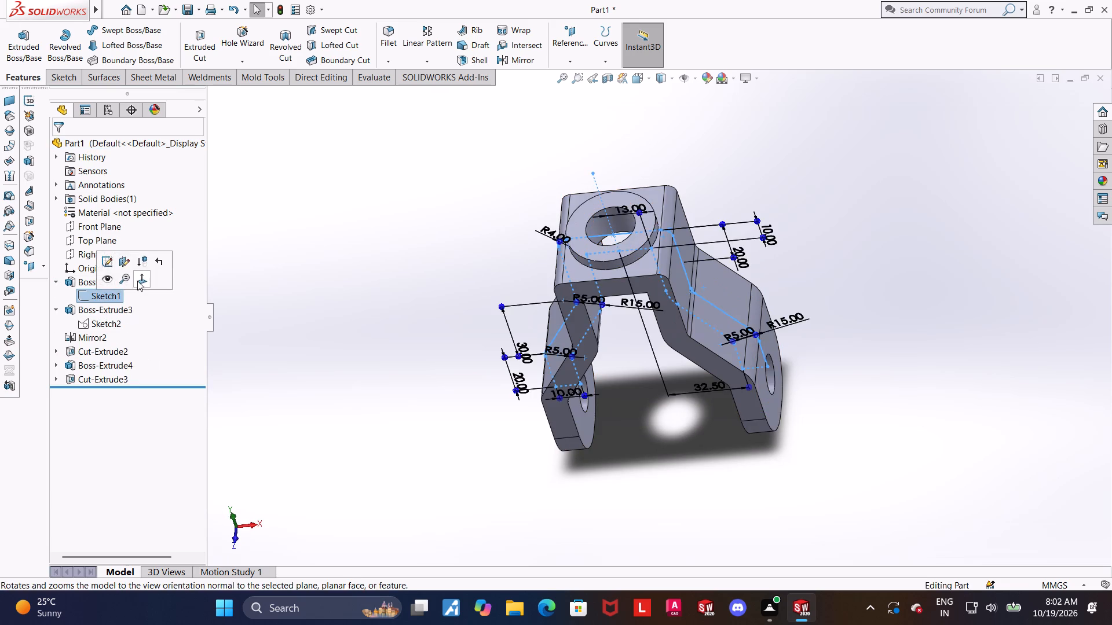
{"action": "left_click", "coordinate": [137, 281]}
{"action": "left_click", "coordinate": [105, 295]}
{"action": "left_click", "coordinate": [114, 263]}
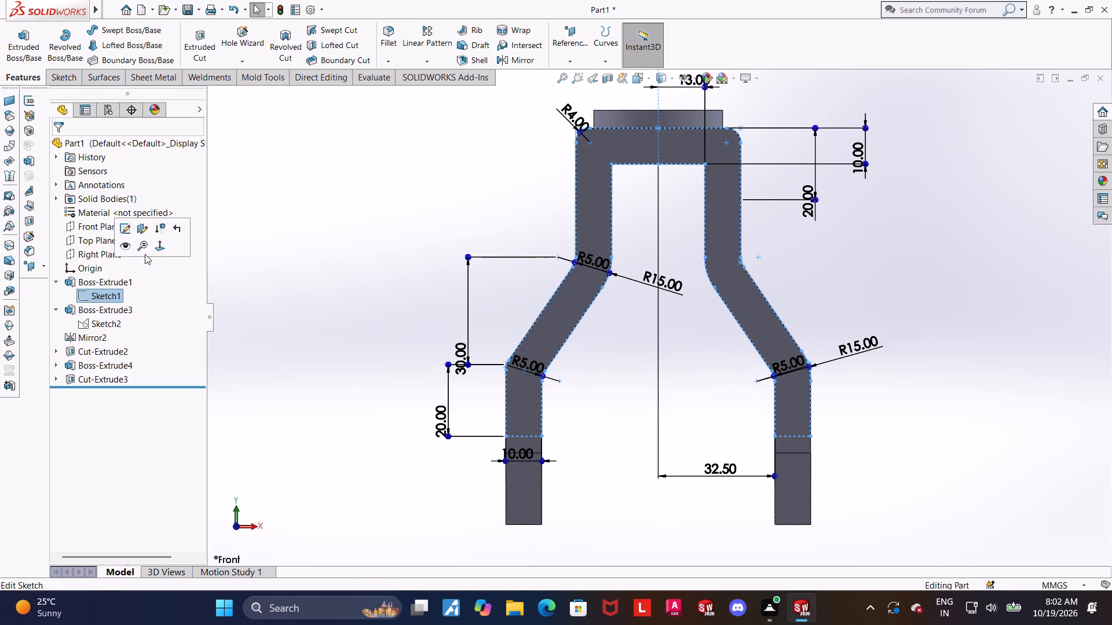
{"action": "left_click", "coordinate": [313, 265]}
{"action": "left_click", "coordinate": [74, 291]}
{"action": "left_click", "coordinate": [87, 291]}
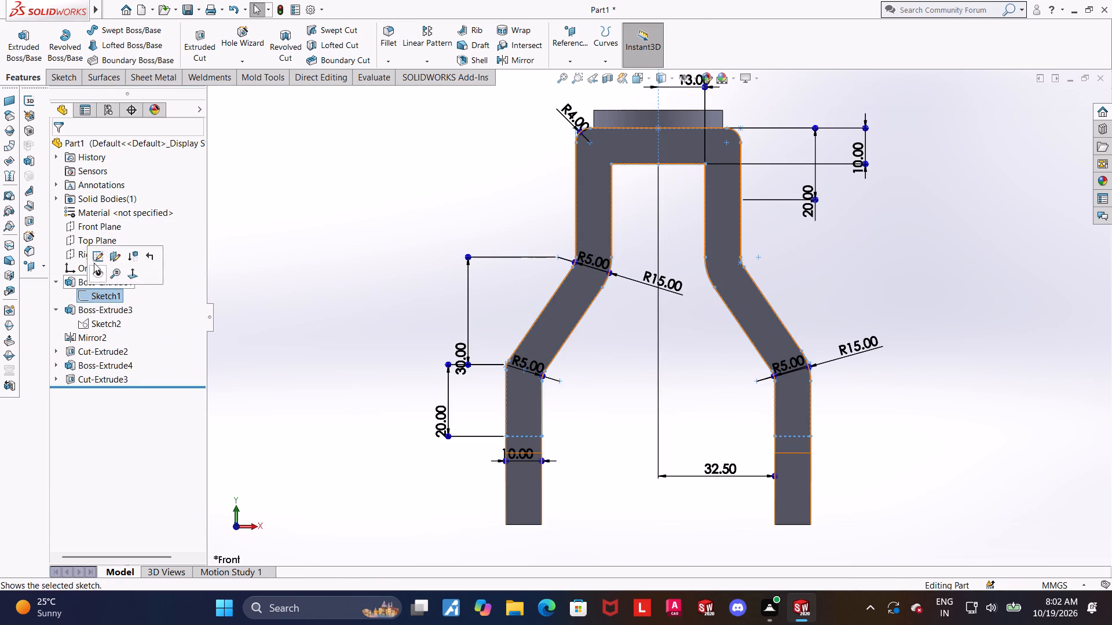
{"action": "left_click", "coordinate": [94, 263]}
{"action": "left_click", "coordinate": [89, 35]}
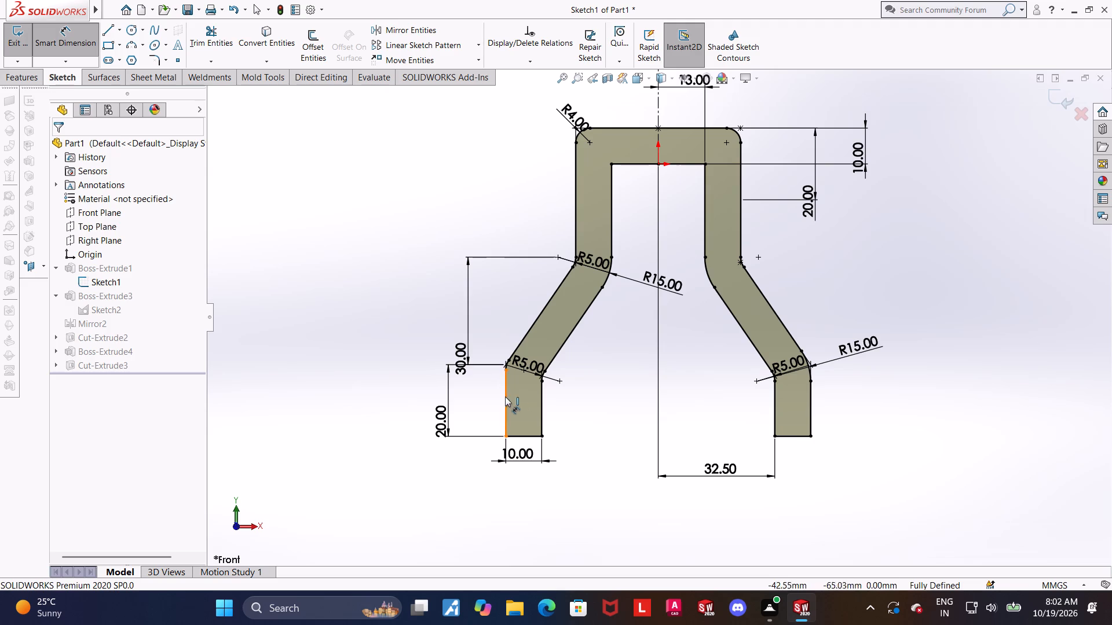
{"action": "left_click", "coordinate": [504, 396]}
{"action": "left_click", "coordinate": [811, 422]}
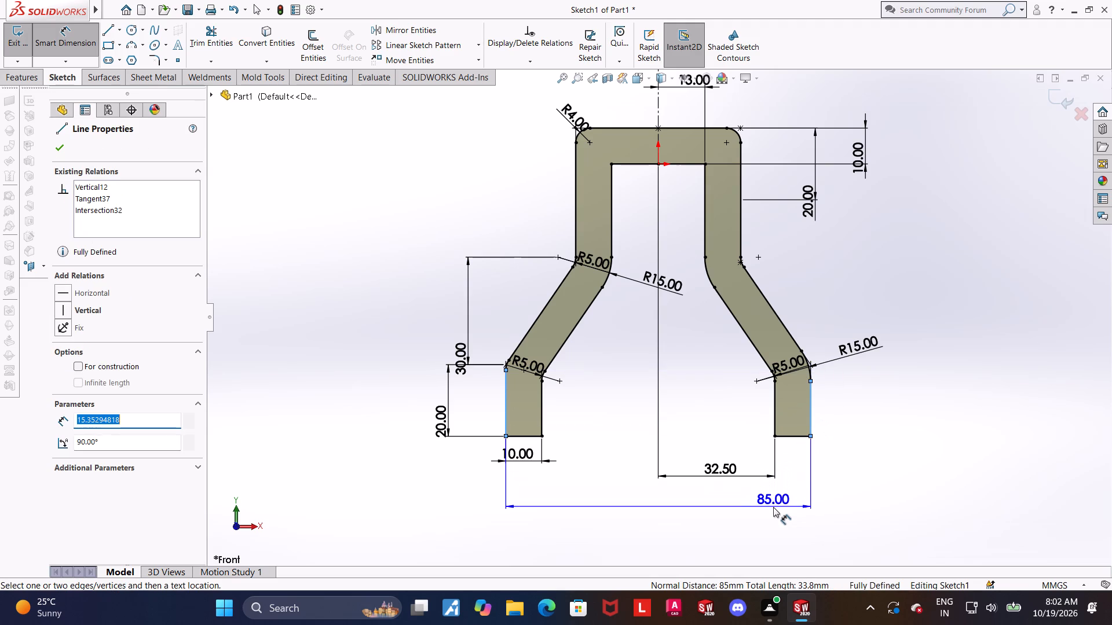
{"action": "key", "text": "Escape"}
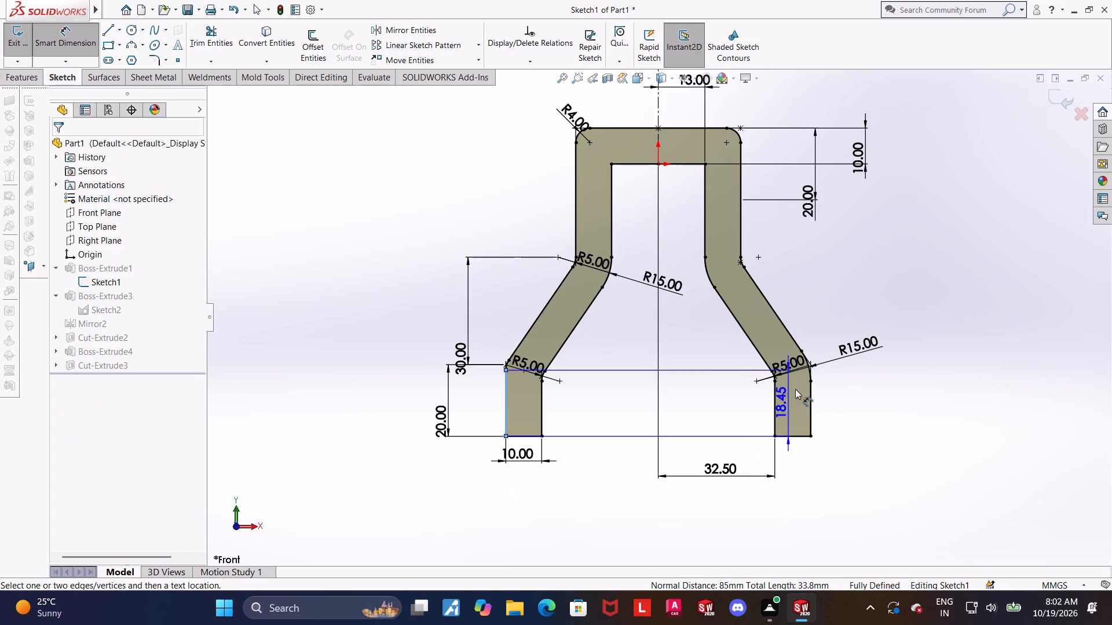
{"action": "key", "text": "Escape"}
{"action": "left_click", "coordinate": [1054, 88]}
Start a sketch on the outer flat face of the +X leg's rounded end and view it face-on.
{"action": "scroll", "coordinate": [897, 155], "scroll_direction": "up", "scroll_amount": 3}
{"action": "middle_click_drag", "start_coordinate": [888, 161], "coordinate": [860, 278]}
{"action": "scroll", "coordinate": [813, 293], "scroll_direction": "down", "scroll_amount": 1}
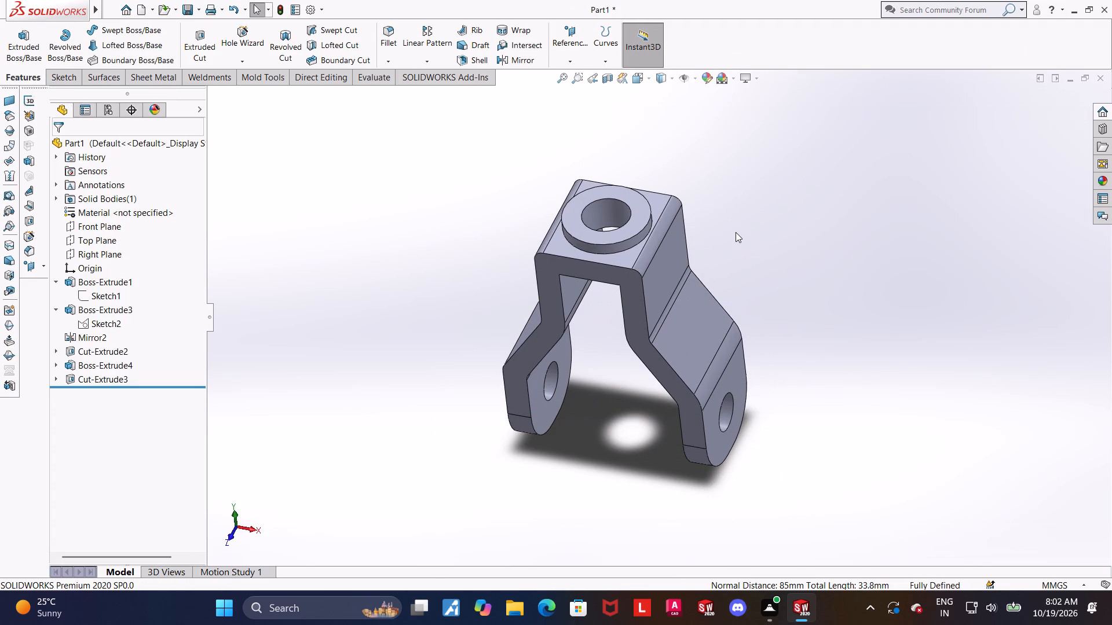
{"action": "middle_click_drag", "start_coordinate": [770, 240], "coordinate": [580, 225]}
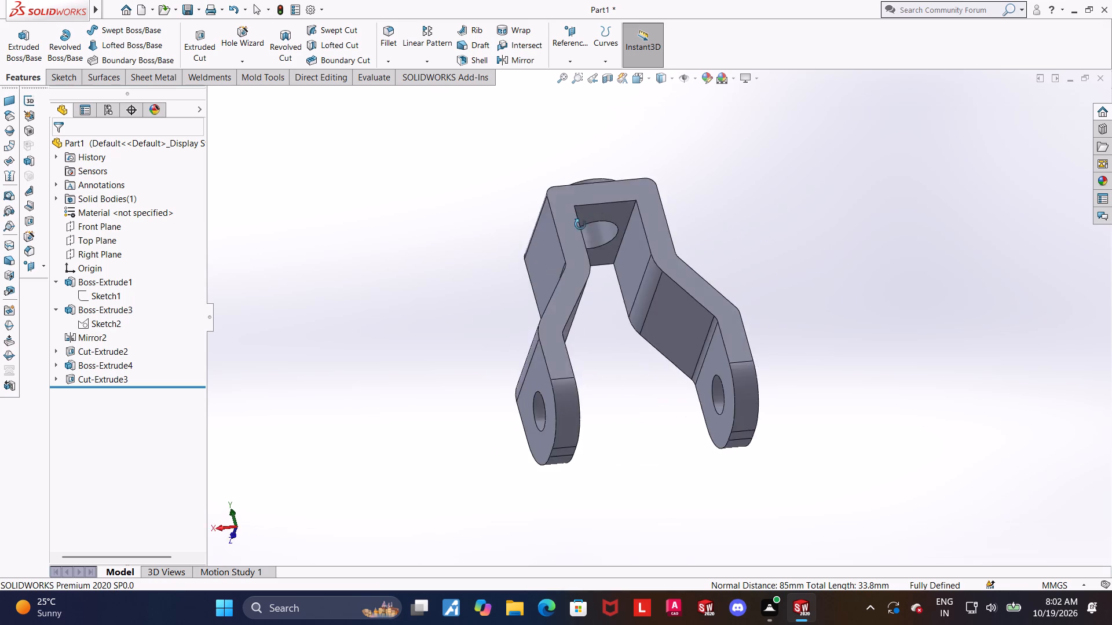
{"action": "middle_click_drag", "start_coordinate": [580, 225], "coordinate": [650, 298]}
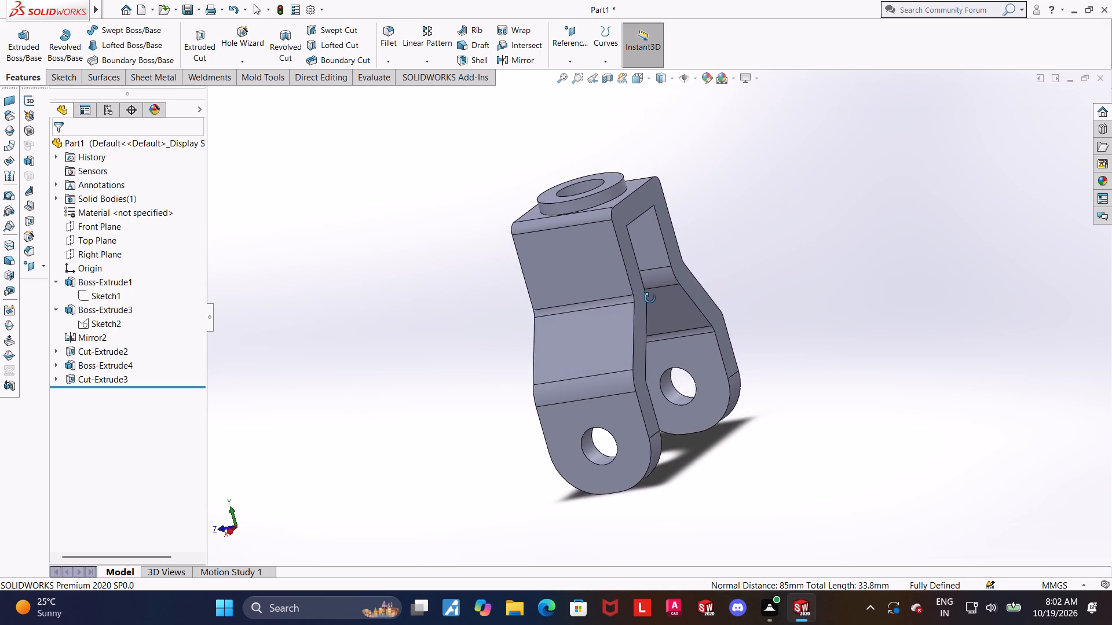
{"action": "middle_click_drag", "start_coordinate": [650, 298], "coordinate": [682, 267]}
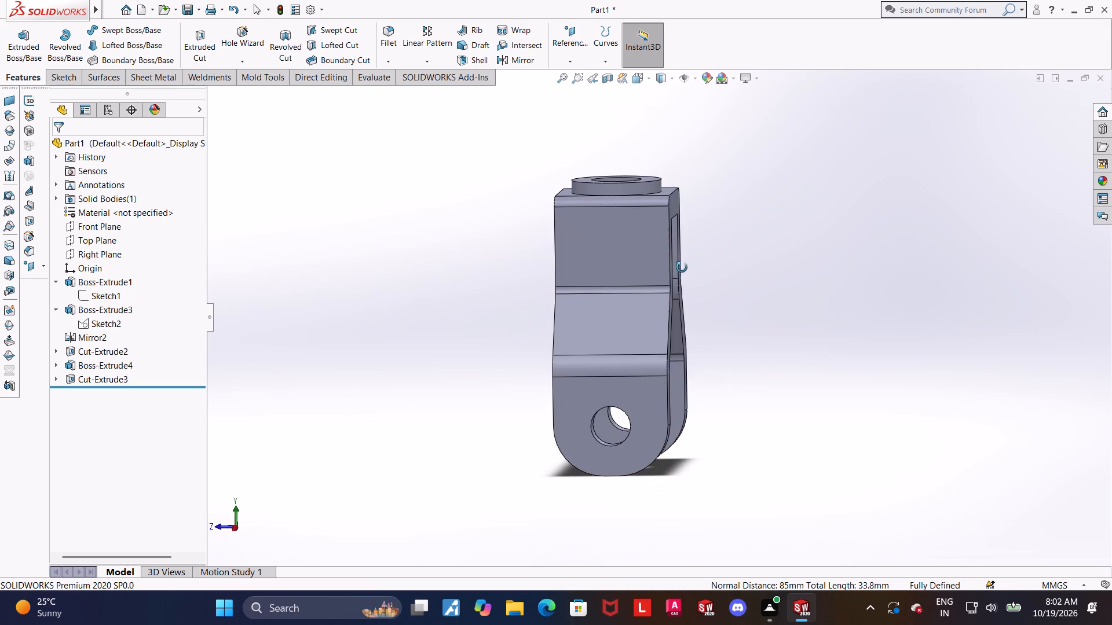
{"action": "middle_click_drag", "start_coordinate": [682, 267], "coordinate": [737, 269]}
{"action": "left_click", "coordinate": [703, 385]}
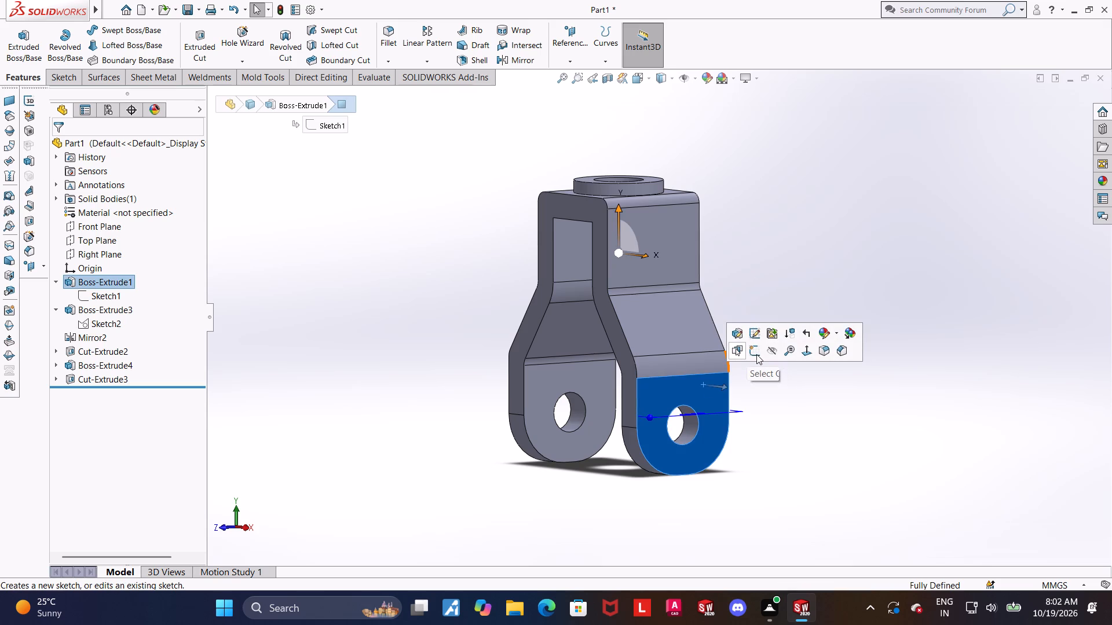
{"action": "left_click", "coordinate": [754, 354]}
{"action": "left_click", "coordinate": [111, 396]}
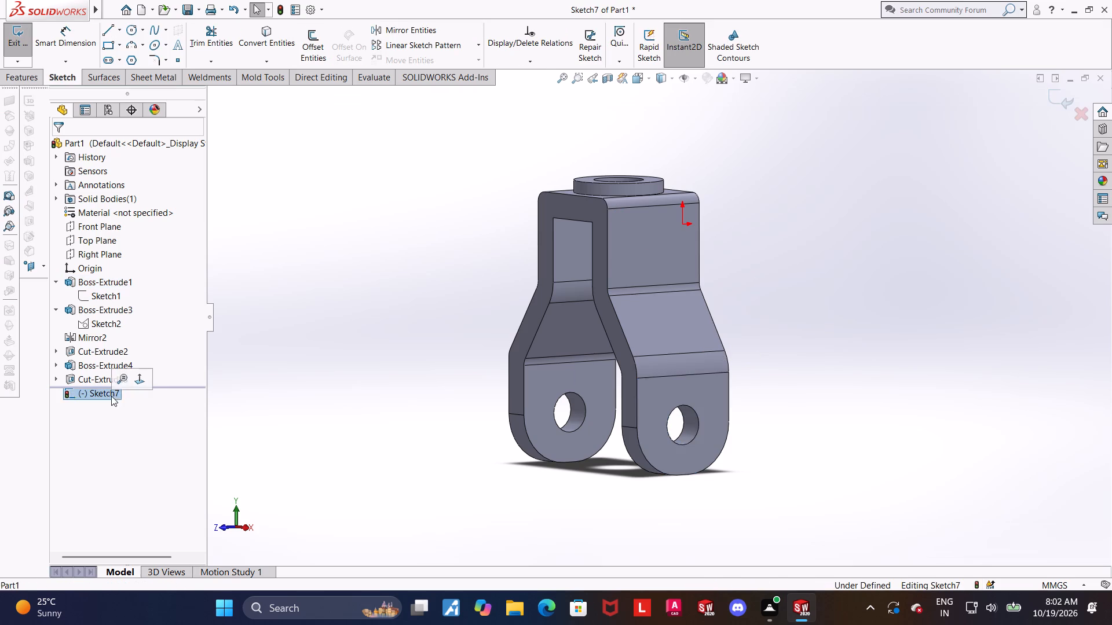
{"action": "left_click", "coordinate": [134, 380]}
Draw a circle of about 7.9 mm radius directly below the origin, its center about 11.4 mm down.
{"action": "scroll", "coordinate": [661, 394], "scroll_direction": "up", "scroll_amount": 2}
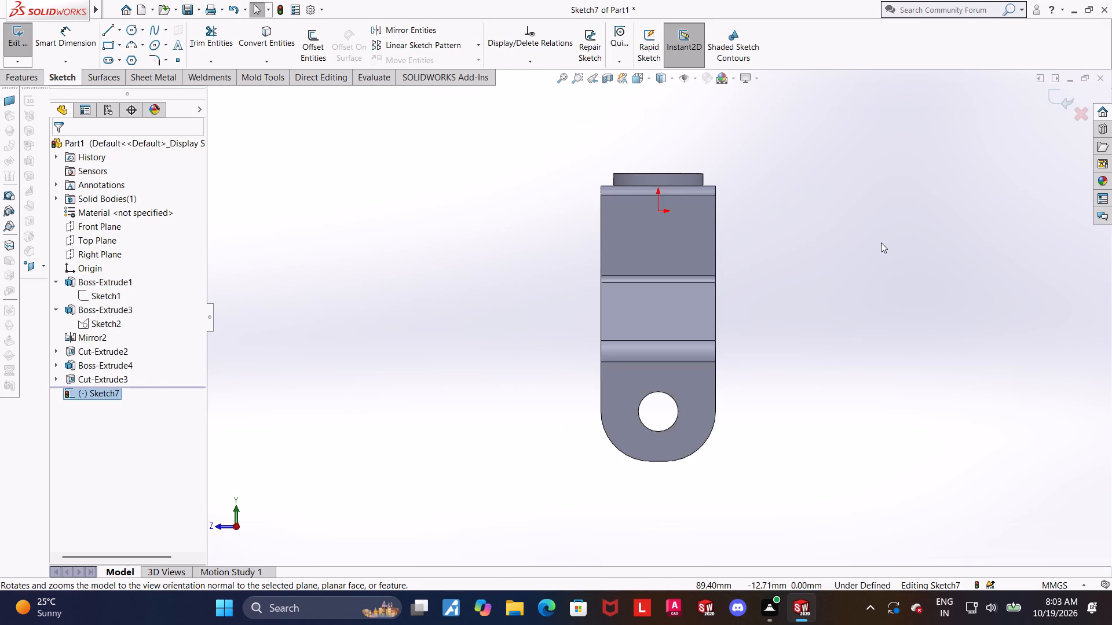
{"action": "scroll", "coordinate": [881, 242], "scroll_direction": "down", "scroll_amount": 2}
{"action": "left_click", "coordinate": [131, 30]}
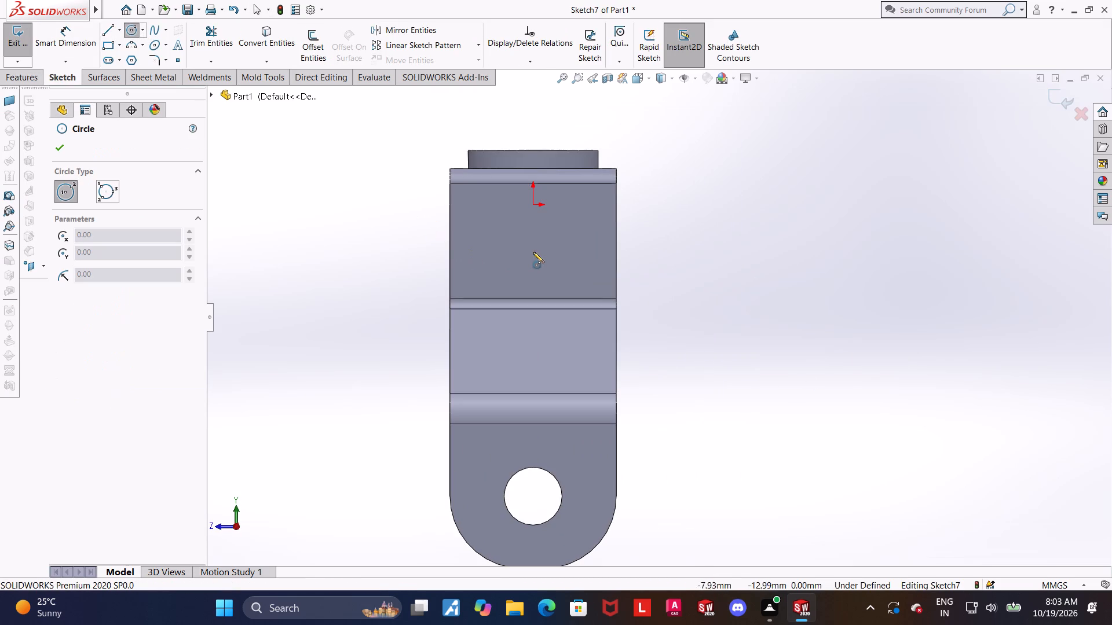
{"action": "left_click", "coordinate": [535, 246]}
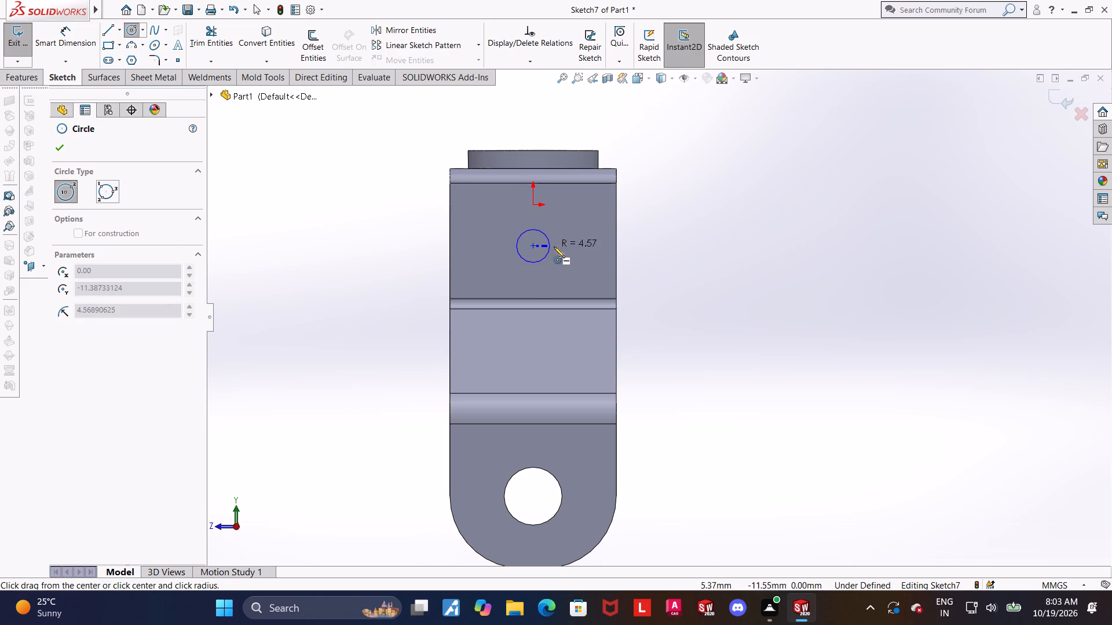
{"action": "left_click", "coordinate": [562, 247]}
{"action": "key", "text": "Escape"}
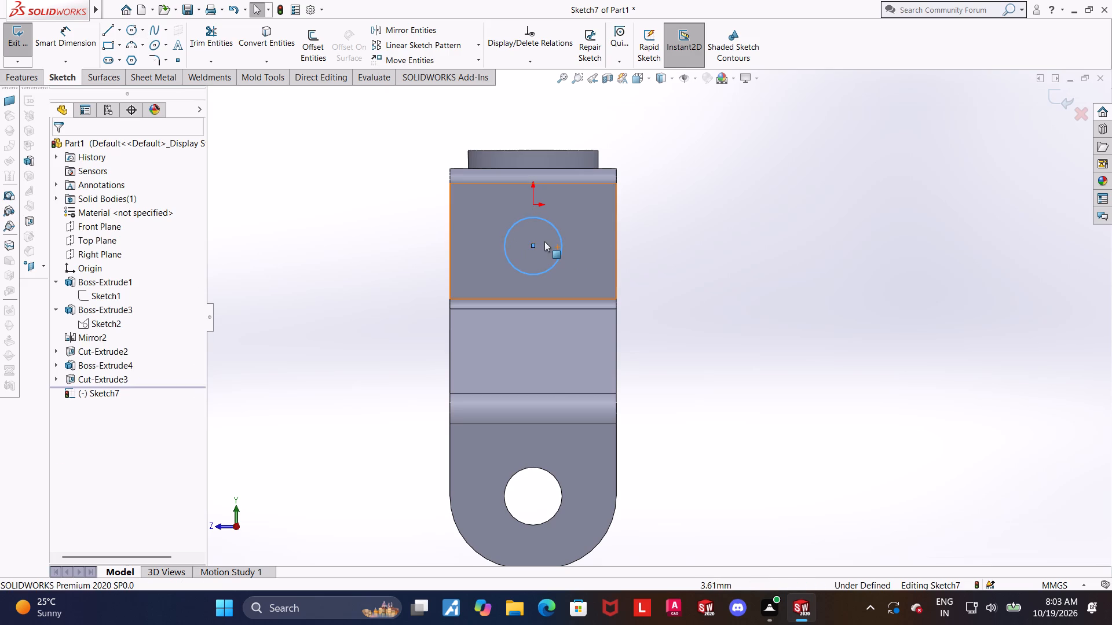
Dimension the new circle's diameter as 26 mm.
{"action": "left_click", "coordinate": [75, 30]}
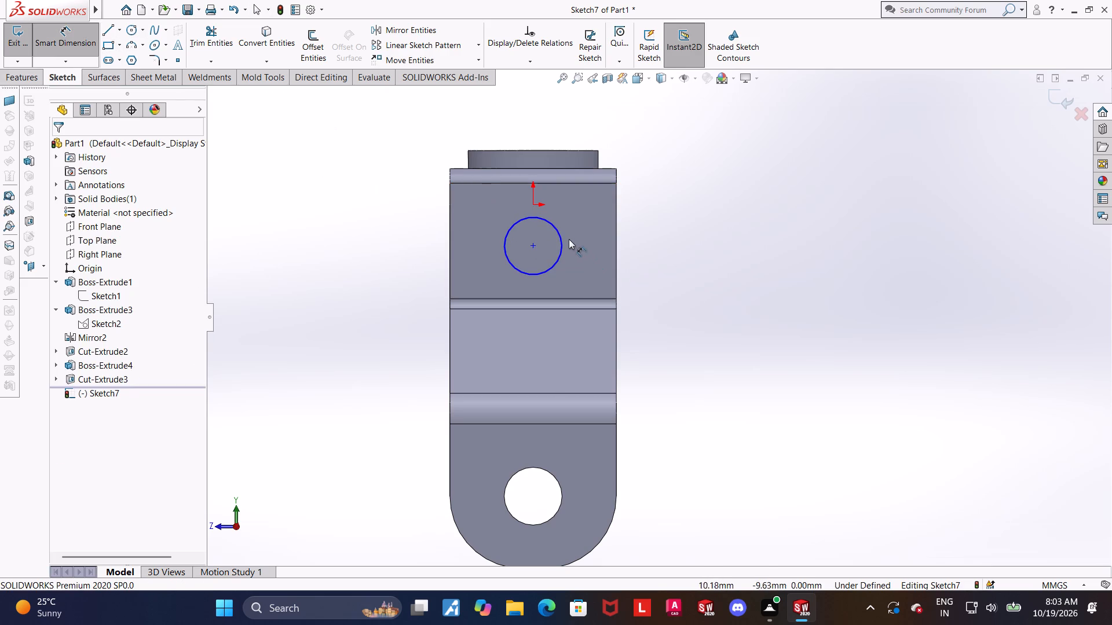
{"action": "left_click", "coordinate": [560, 234]}
{"action": "left_click", "coordinate": [584, 227]}
{"action": "type", "text": "26"}
{"action": "key", "text": "Return"}
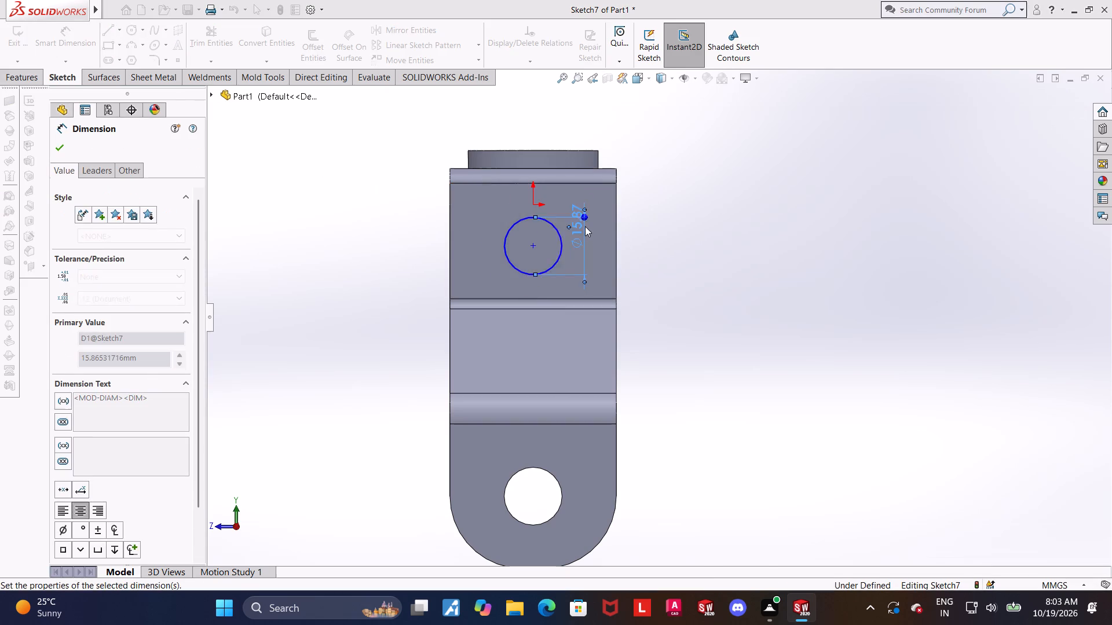
{"action": "key", "text": "Escape"}
{"action": "left_click", "coordinate": [714, 260]}
Apply a Vertical relation between the circle's center and the sketch origin.
{"action": "left_click", "coordinate": [531, 245]}
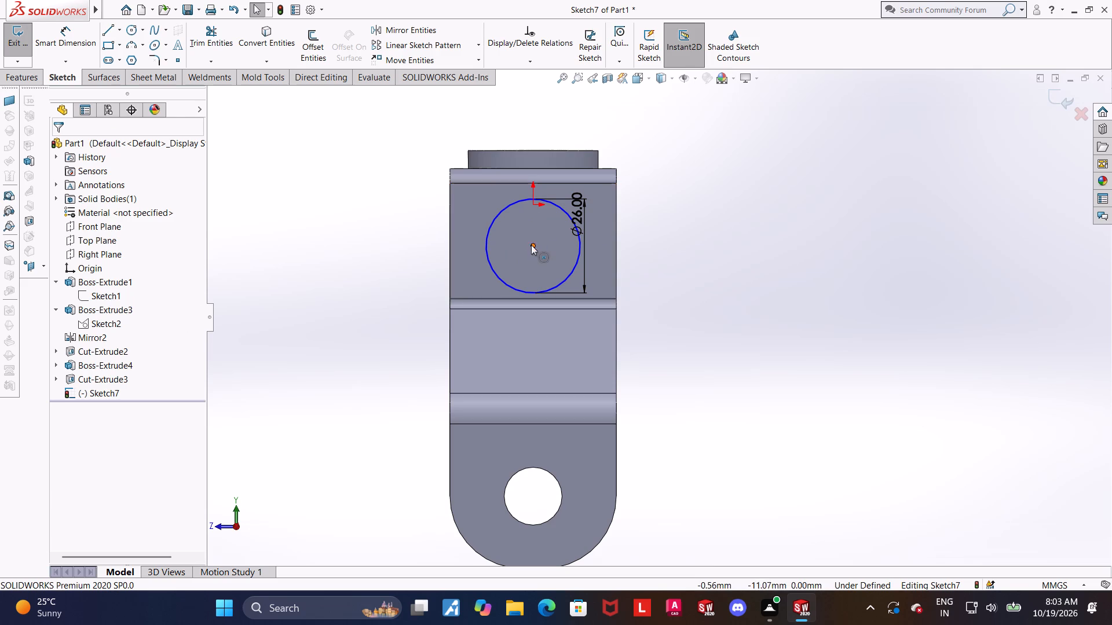
{"action": "left_click", "coordinate": [535, 205], "text": "ctrl"}
{"action": "left_click", "coordinate": [60, 369]}
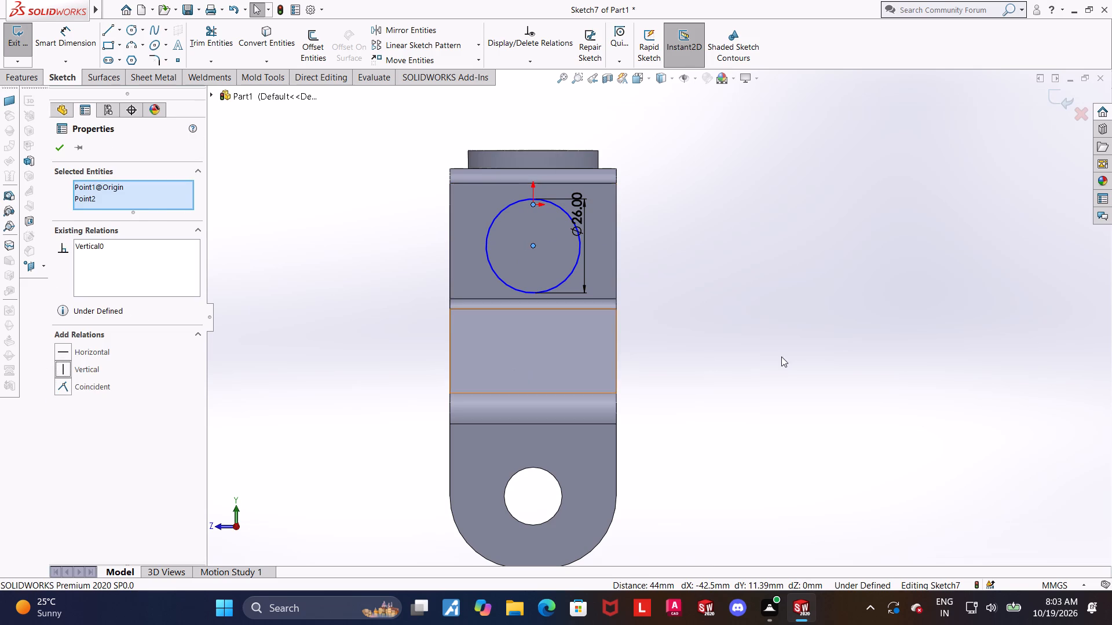
{"action": "left_click", "coordinate": [781, 356]}
Dimension the circle's center 25 mm above the top edge of the leg's flat rounded-end face.
{"action": "left_click", "coordinate": [78, 31]}
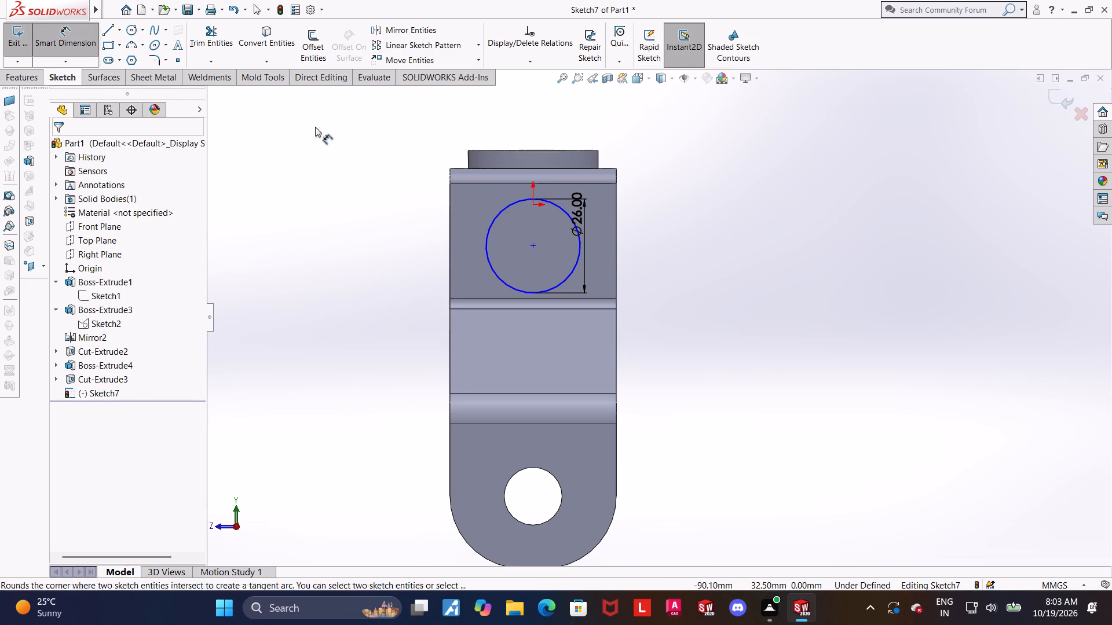
{"action": "scroll", "coordinate": [846, 369], "scroll_direction": "up", "scroll_amount": 2}
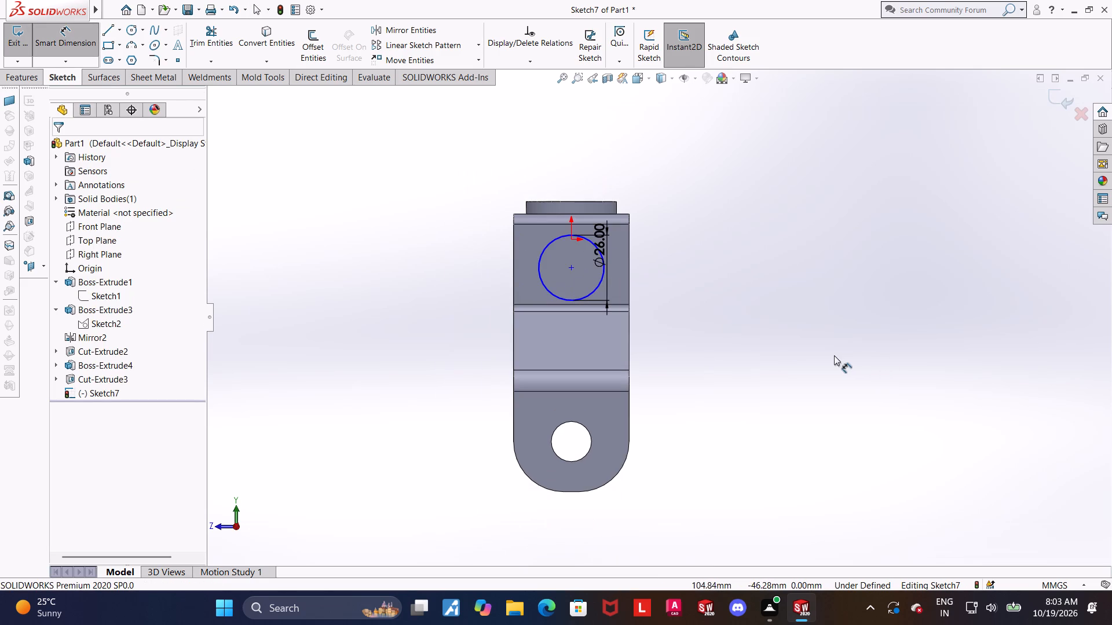
{"action": "scroll", "coordinate": [834, 355], "scroll_direction": "down", "scroll_amount": 1}
{"action": "left_click", "coordinate": [504, 246]}
{"action": "left_click", "coordinate": [508, 249]}
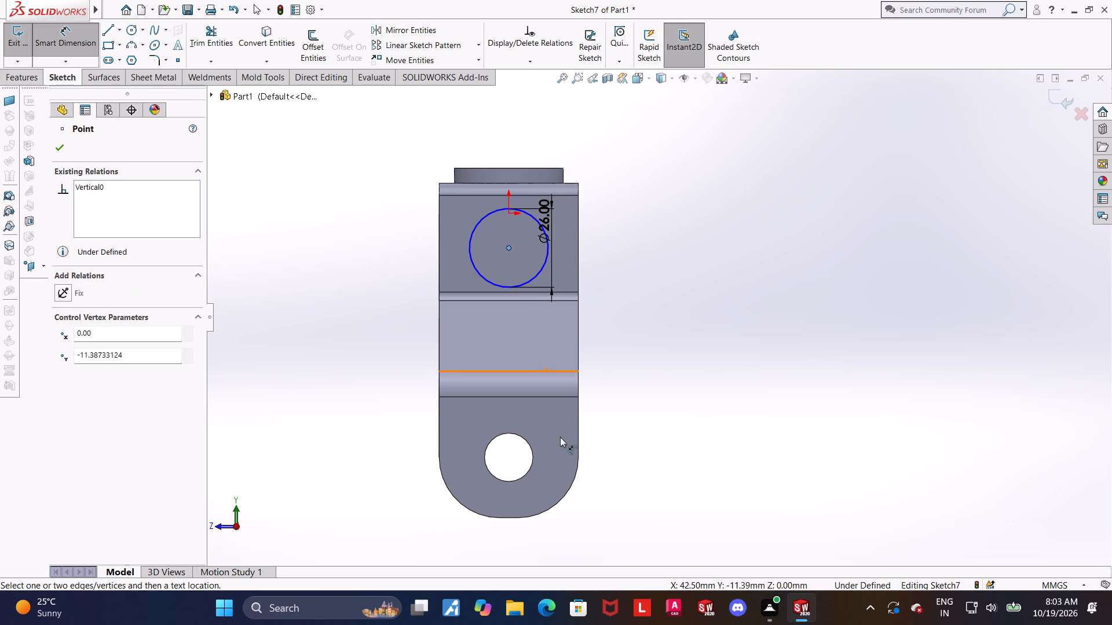
{"action": "left_click", "coordinate": [560, 397]}
{"action": "left_click", "coordinate": [698, 376]}
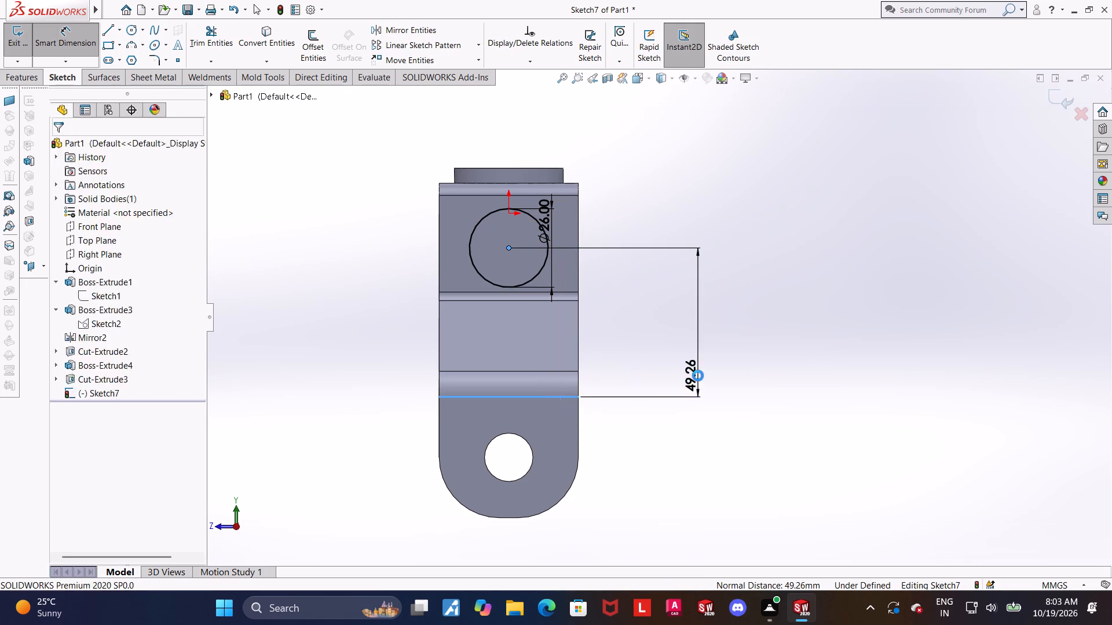
{"action": "key", "text": "2"}
{"action": "key", "text": "5"}
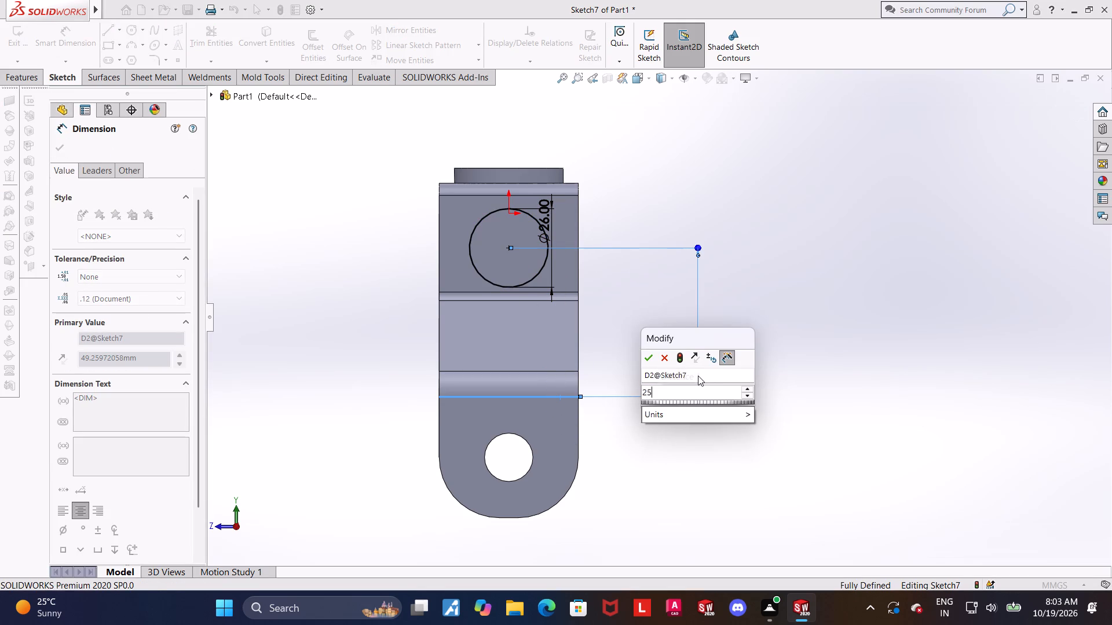
{"action": "key", "text": "Return"}
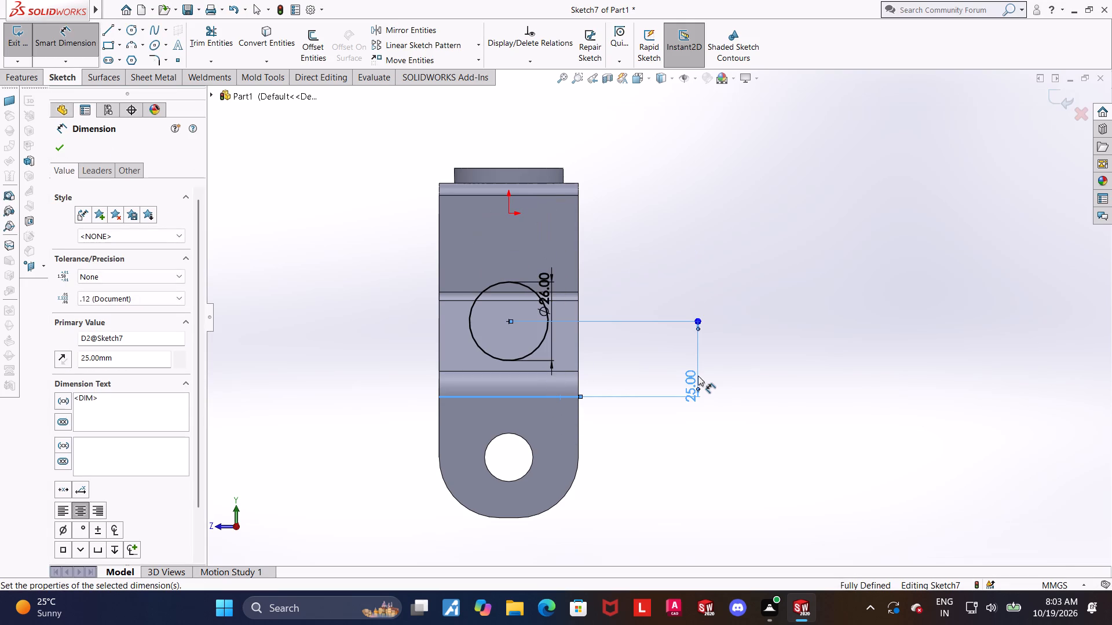
{"action": "key", "text": "Escape"}
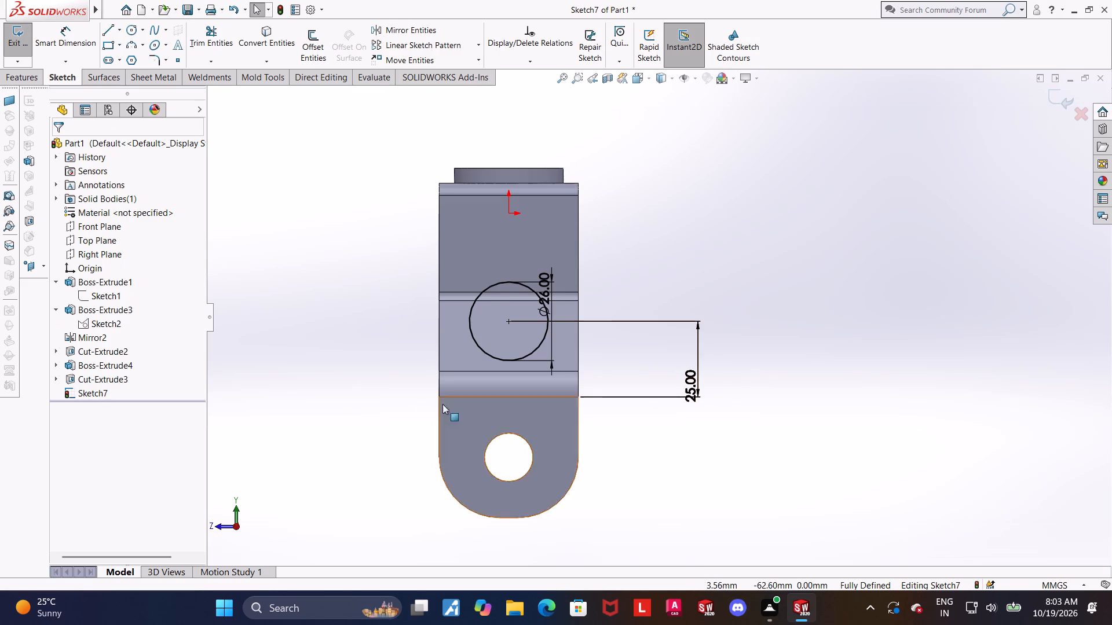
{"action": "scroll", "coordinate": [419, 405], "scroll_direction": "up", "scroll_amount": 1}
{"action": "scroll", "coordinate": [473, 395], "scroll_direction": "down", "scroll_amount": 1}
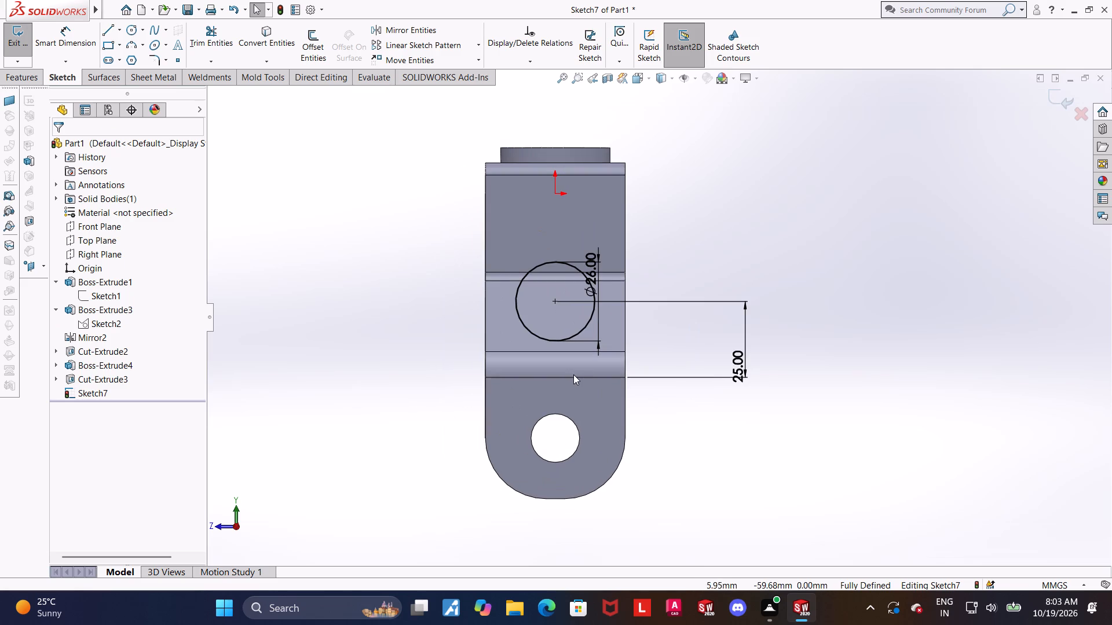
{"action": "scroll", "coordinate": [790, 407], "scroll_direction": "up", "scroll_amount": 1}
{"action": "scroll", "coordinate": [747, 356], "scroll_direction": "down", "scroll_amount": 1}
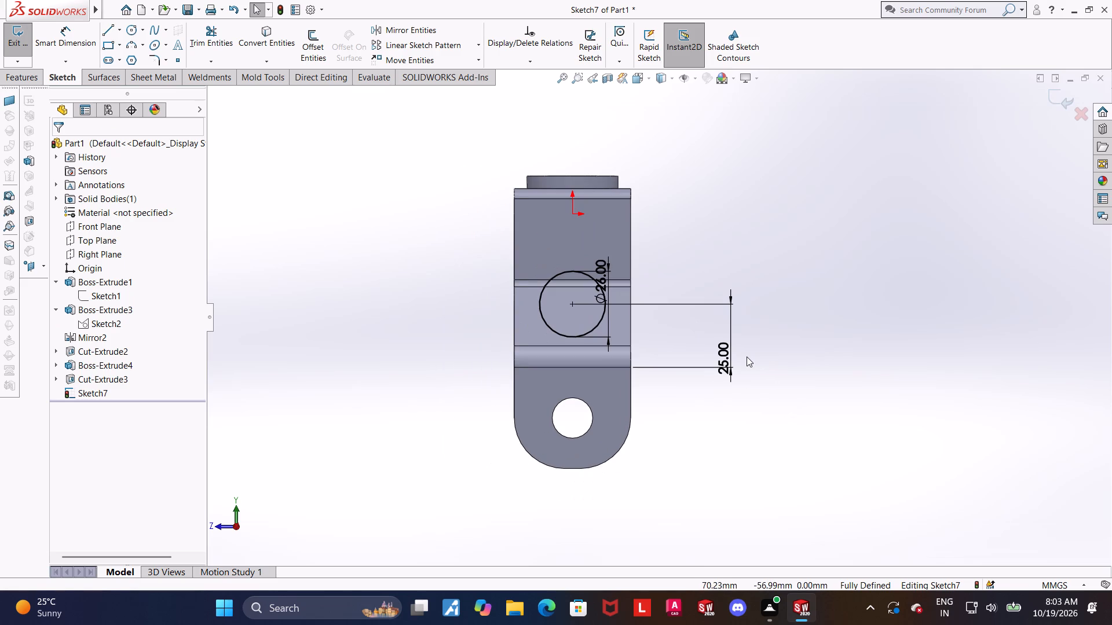
Undo the 25 mm value and delete the dimension between the circle's center and the leg's flat face edge.
{"action": "key", "text": "ctrl+z"}
{"action": "key", "text": "Escape"}
{"action": "right_click", "coordinate": [709, 347]}
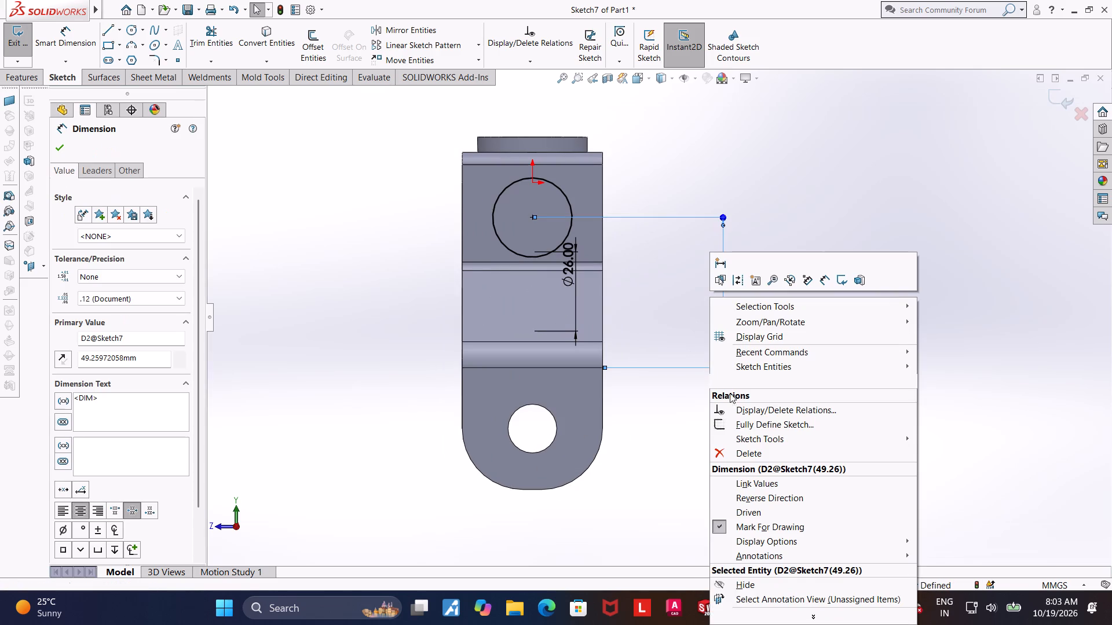
{"action": "left_click", "coordinate": [730, 453]}
{"action": "key", "text": "Escape"}
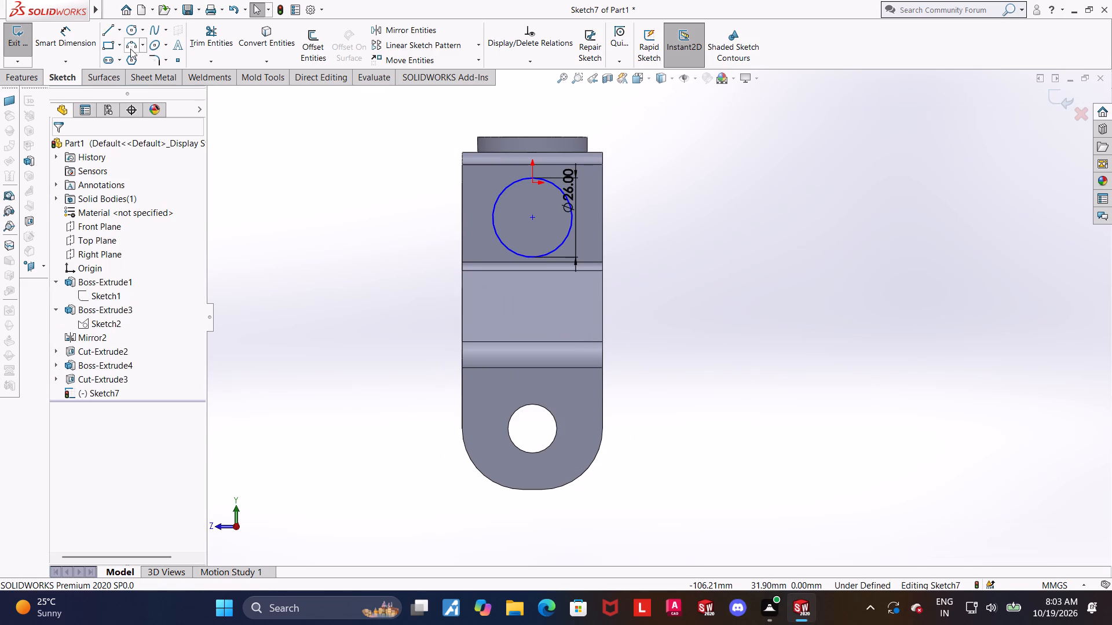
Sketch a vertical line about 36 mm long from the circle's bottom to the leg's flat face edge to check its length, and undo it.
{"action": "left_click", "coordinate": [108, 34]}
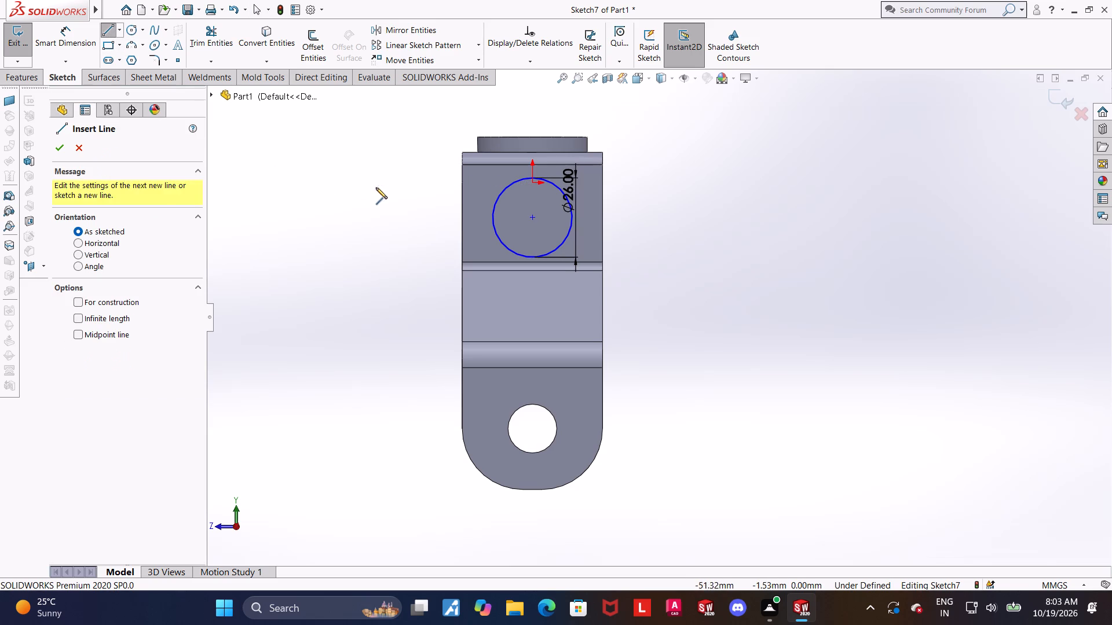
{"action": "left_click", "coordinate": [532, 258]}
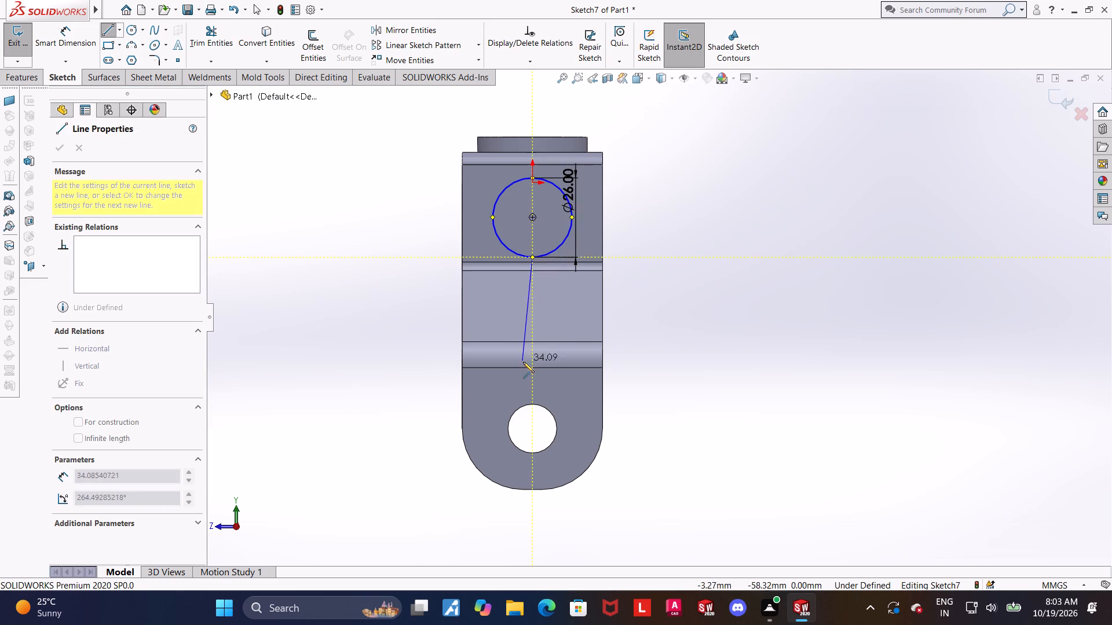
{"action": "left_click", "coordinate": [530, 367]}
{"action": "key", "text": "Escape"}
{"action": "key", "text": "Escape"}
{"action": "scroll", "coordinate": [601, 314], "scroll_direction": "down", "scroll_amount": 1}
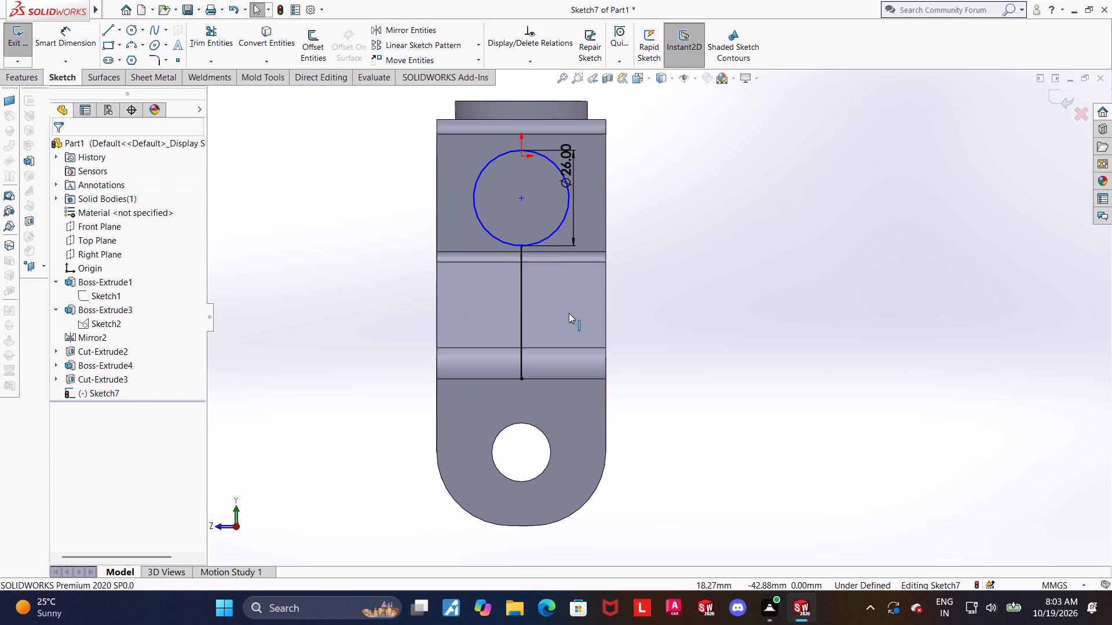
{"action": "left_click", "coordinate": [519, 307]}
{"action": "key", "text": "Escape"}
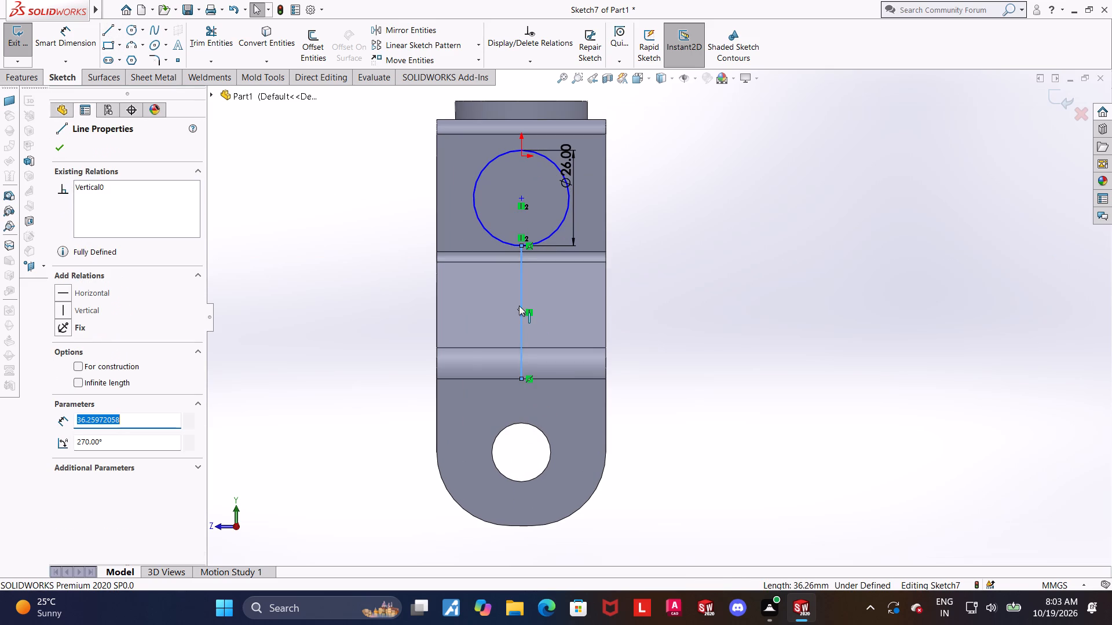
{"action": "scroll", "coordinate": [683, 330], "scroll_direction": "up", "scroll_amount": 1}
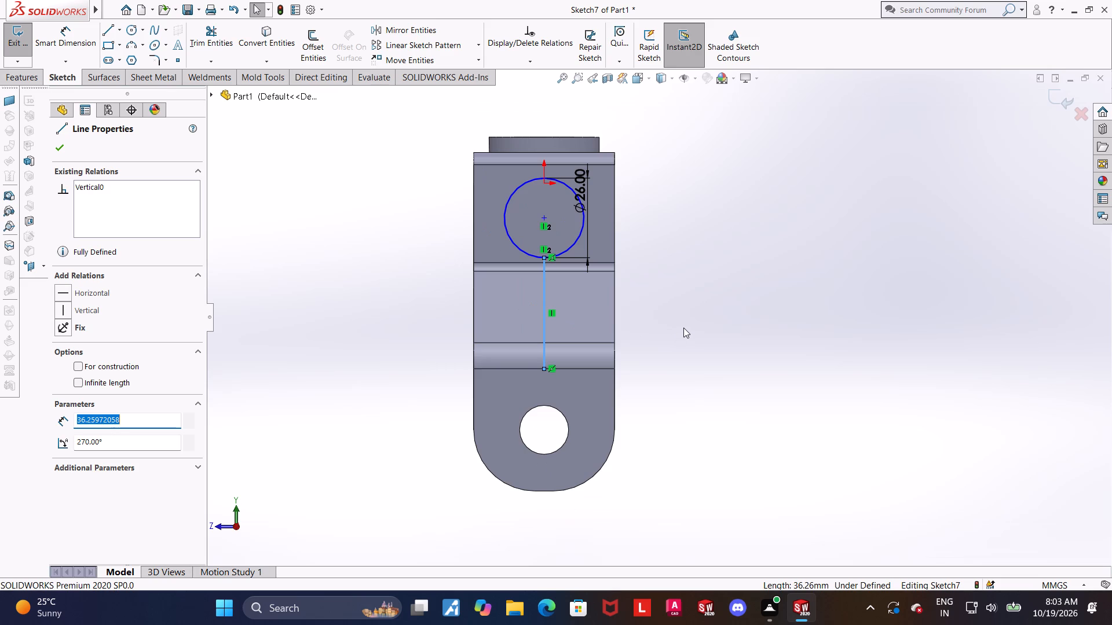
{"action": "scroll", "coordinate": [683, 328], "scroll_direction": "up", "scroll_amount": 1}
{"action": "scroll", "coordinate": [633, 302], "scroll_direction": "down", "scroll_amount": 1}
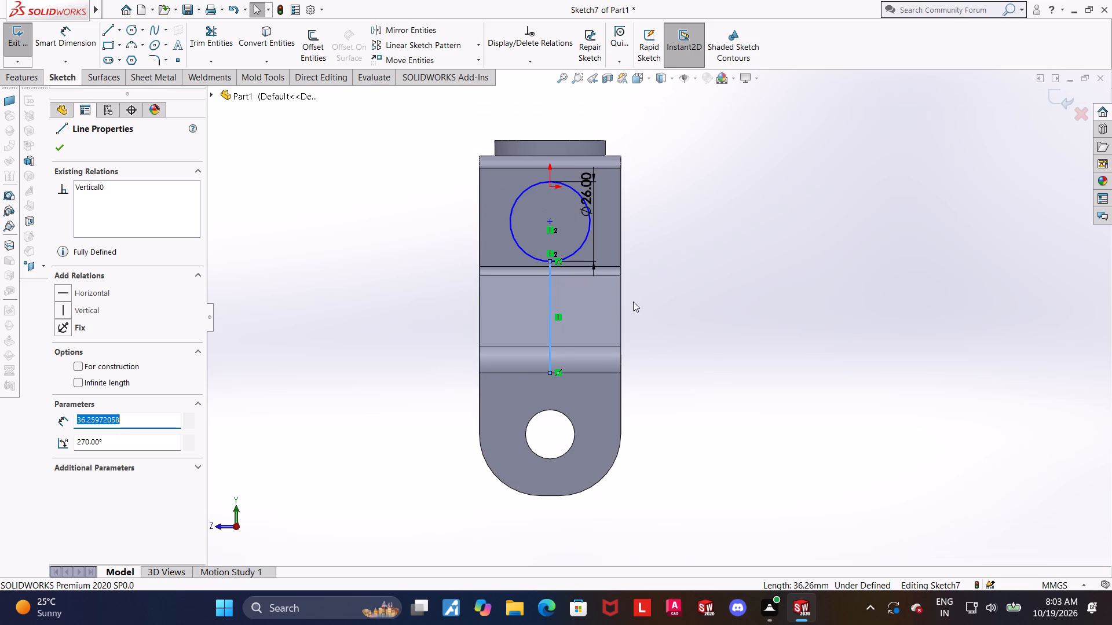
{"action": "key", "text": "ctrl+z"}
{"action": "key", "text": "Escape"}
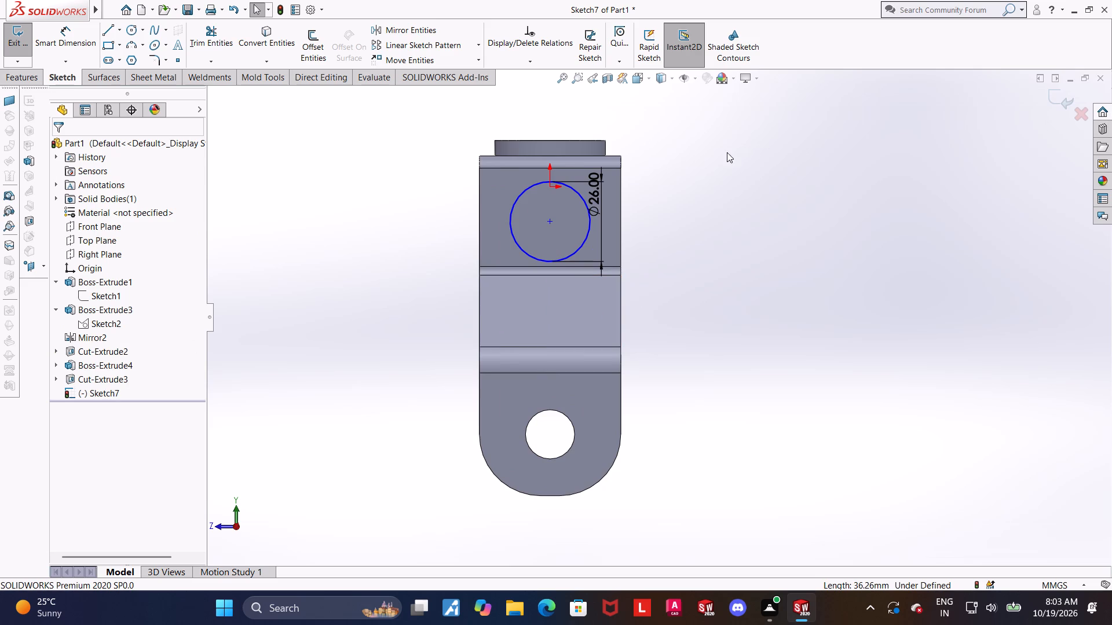
Dimension the circle's center 25 mm below the upper edge of the top boss and exit the sketch.
{"action": "scroll", "coordinate": [652, 171], "scroll_direction": "up", "scroll_amount": 1}
{"action": "scroll", "coordinate": [652, 165], "scroll_direction": "down", "scroll_amount": 1}
{"action": "key", "text": "Escape"}
{"action": "left_click", "coordinate": [58, 42]}
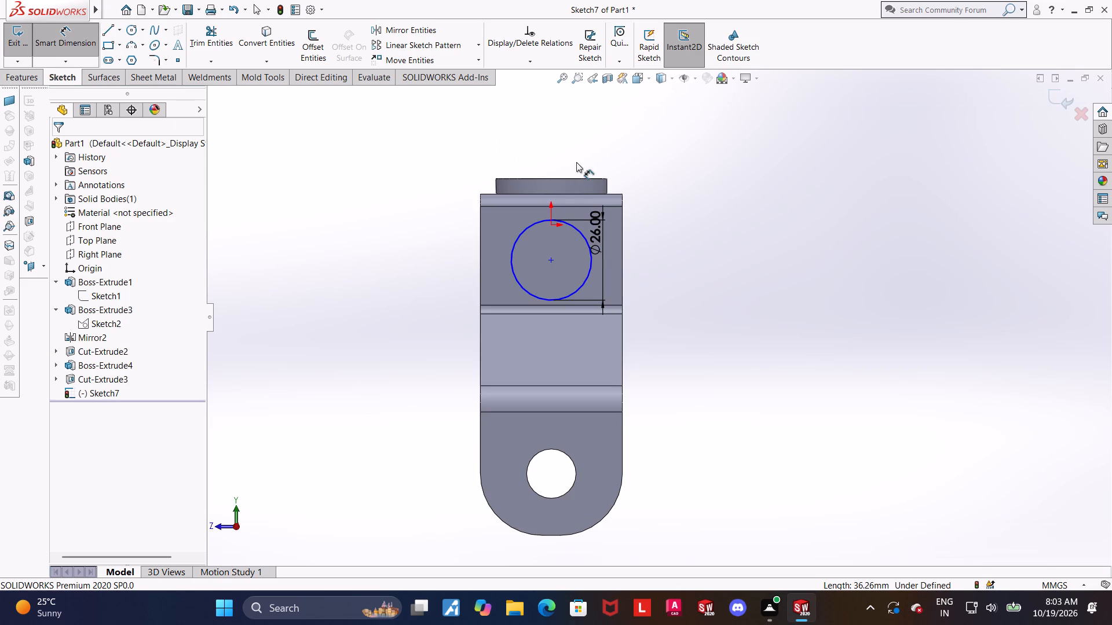
{"action": "left_click", "coordinate": [573, 181]}
{"action": "left_click", "coordinate": [549, 260]}
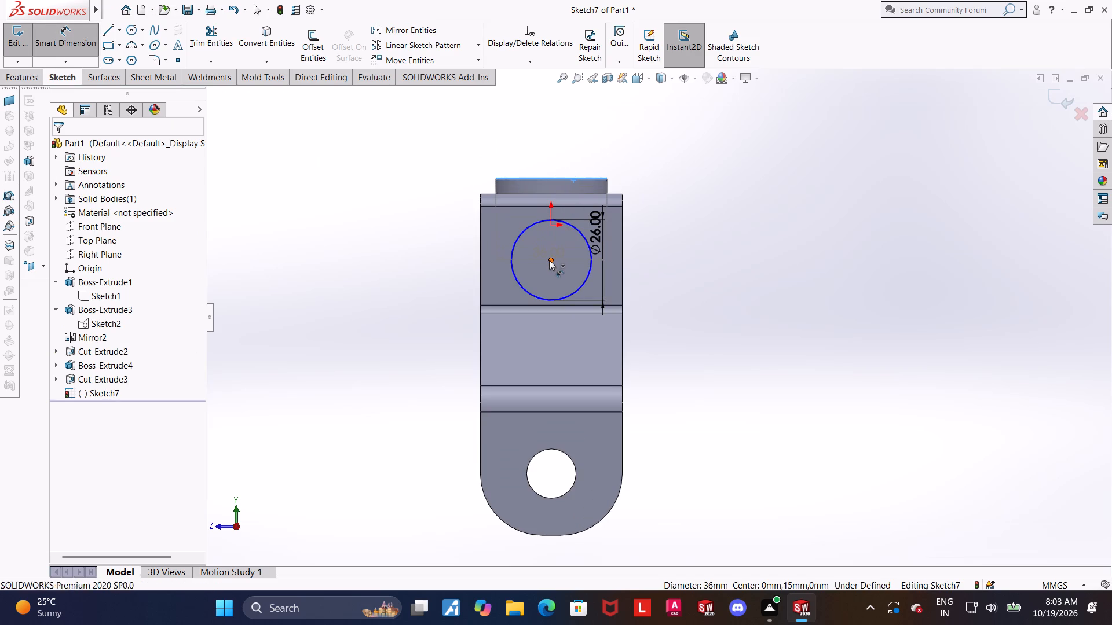
{"action": "left_click", "coordinate": [683, 247]}
{"action": "type", "text": "25"}
{"action": "key", "text": "Return"}
{"action": "key", "text": "Escape"}
{"action": "scroll", "coordinate": [760, 281], "scroll_direction": "up", "scroll_amount": 1}
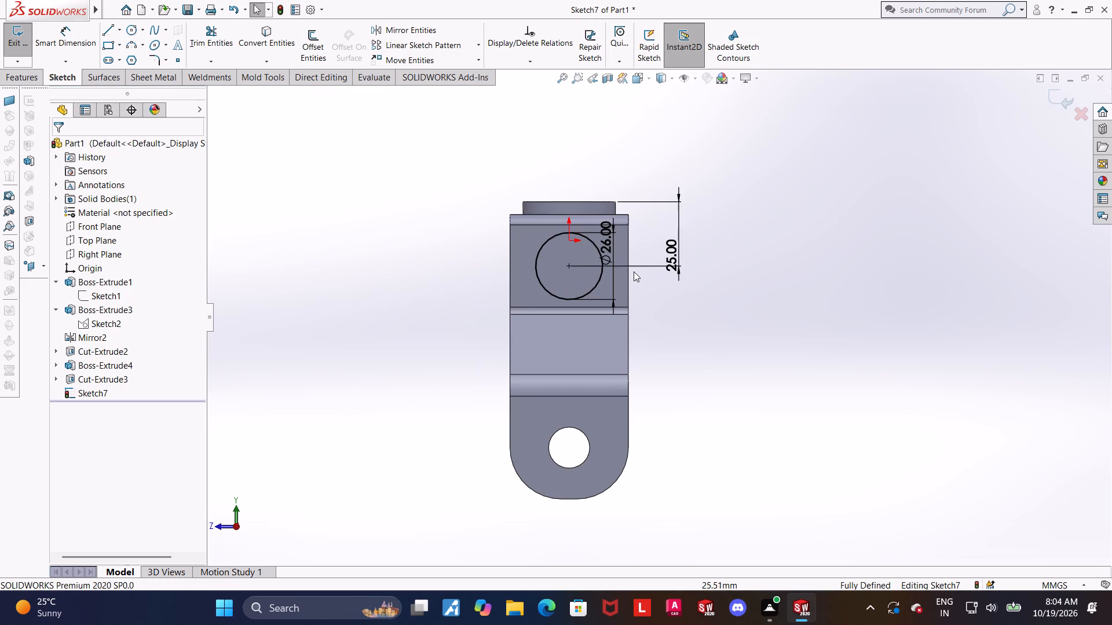
{"action": "scroll", "coordinate": [610, 250], "scroll_direction": "down", "scroll_amount": 3}
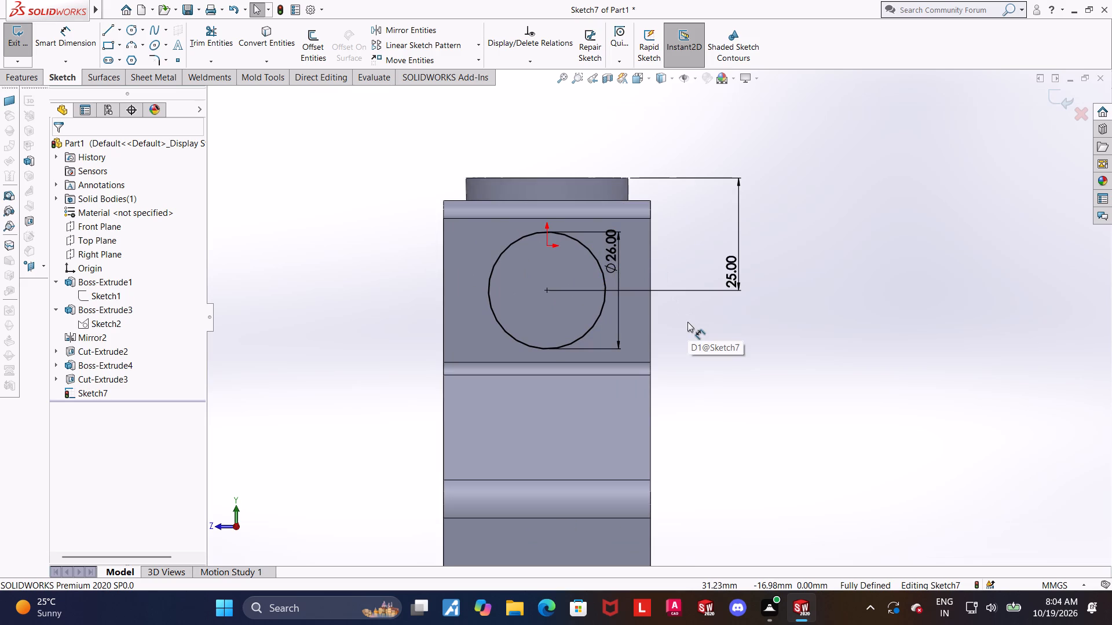
{"action": "scroll", "coordinate": [687, 322], "scroll_direction": "down", "scroll_amount": 1}
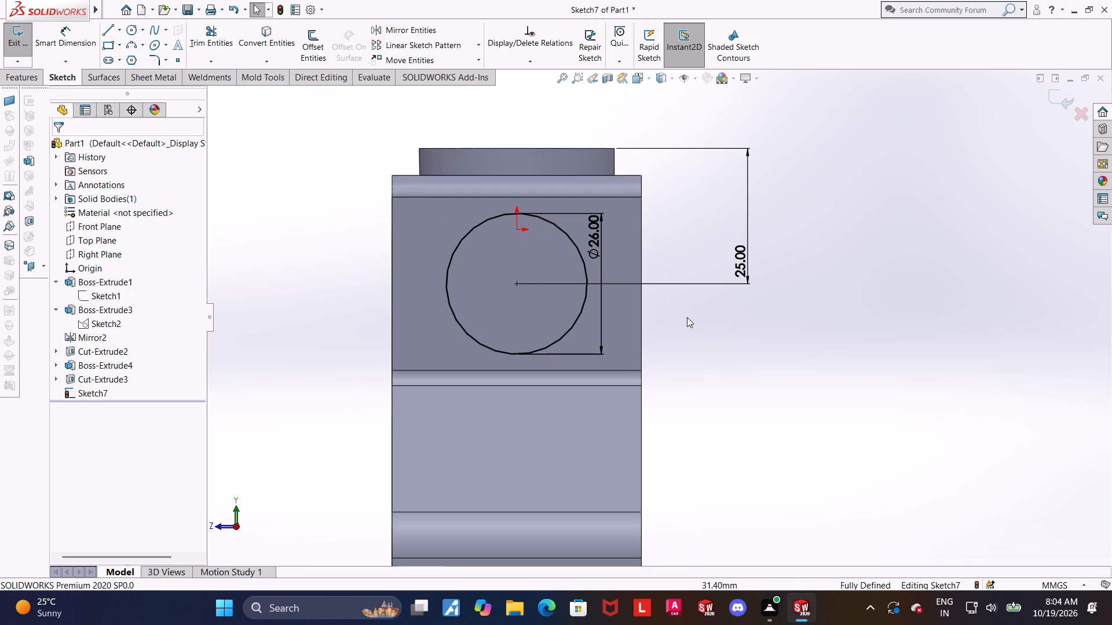
{"action": "scroll", "coordinate": [686, 316], "scroll_direction": "up", "scroll_amount": 2}
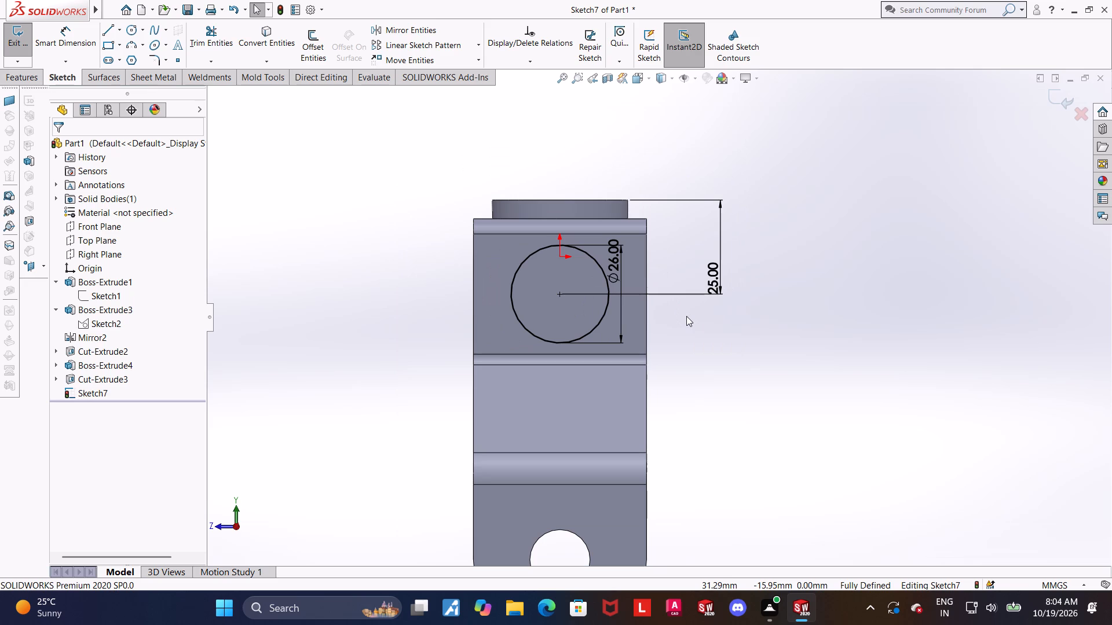
{"action": "scroll", "coordinate": [744, 315], "scroll_direction": "up", "scroll_amount": 1}
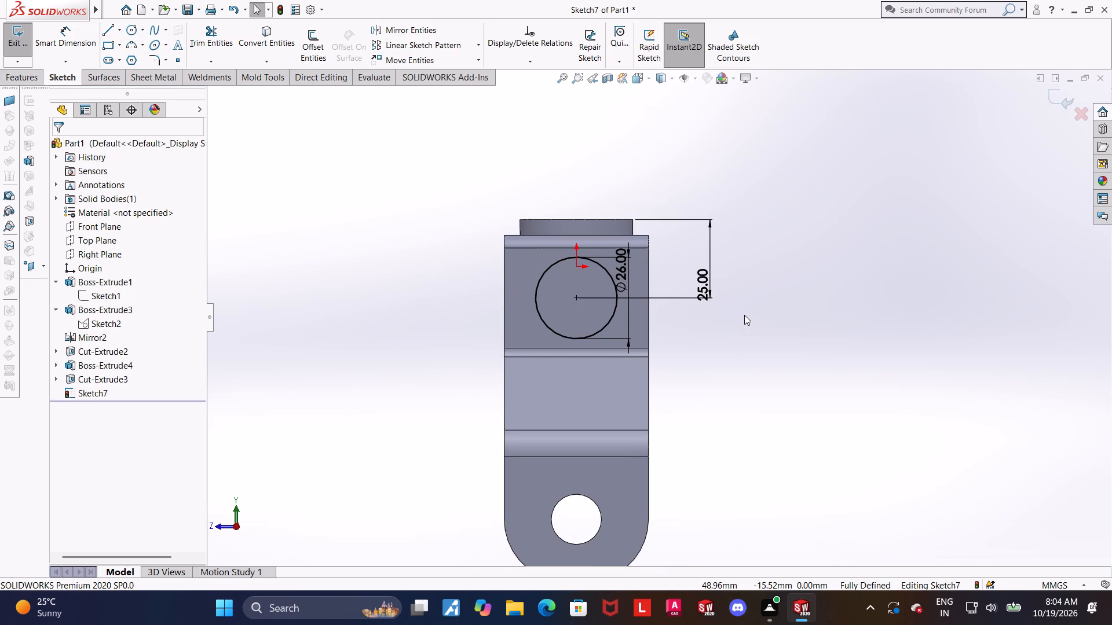
{"action": "scroll", "coordinate": [745, 315], "scroll_direction": "down", "scroll_amount": 1}
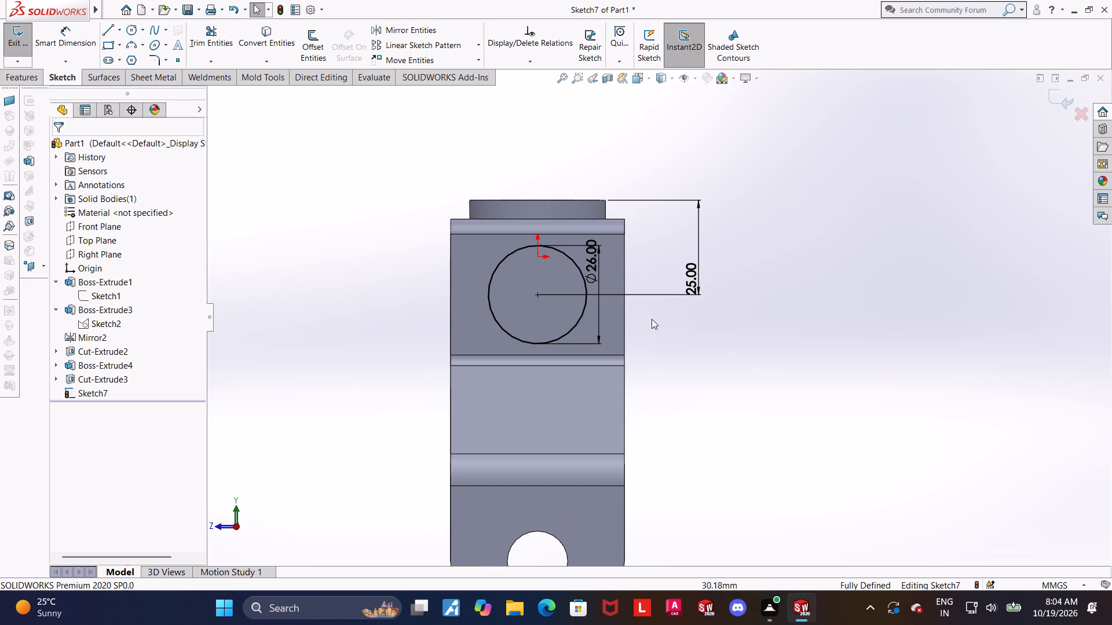
{"action": "left_click", "coordinate": [1074, 97]}
Change the circle sketch's plane from the lower leg face to the outer side face of the bracket's upper arm.
{"action": "scroll", "coordinate": [920, 146], "scroll_direction": "up", "scroll_amount": 3}
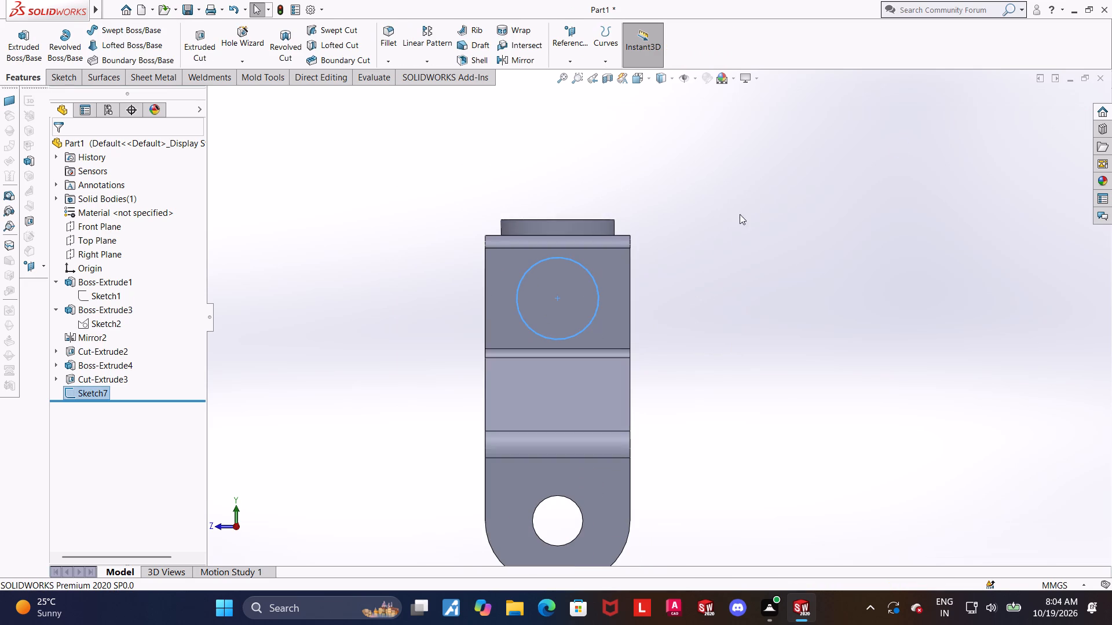
{"action": "middle_click_drag", "start_coordinate": [743, 218], "coordinate": [844, 236]}
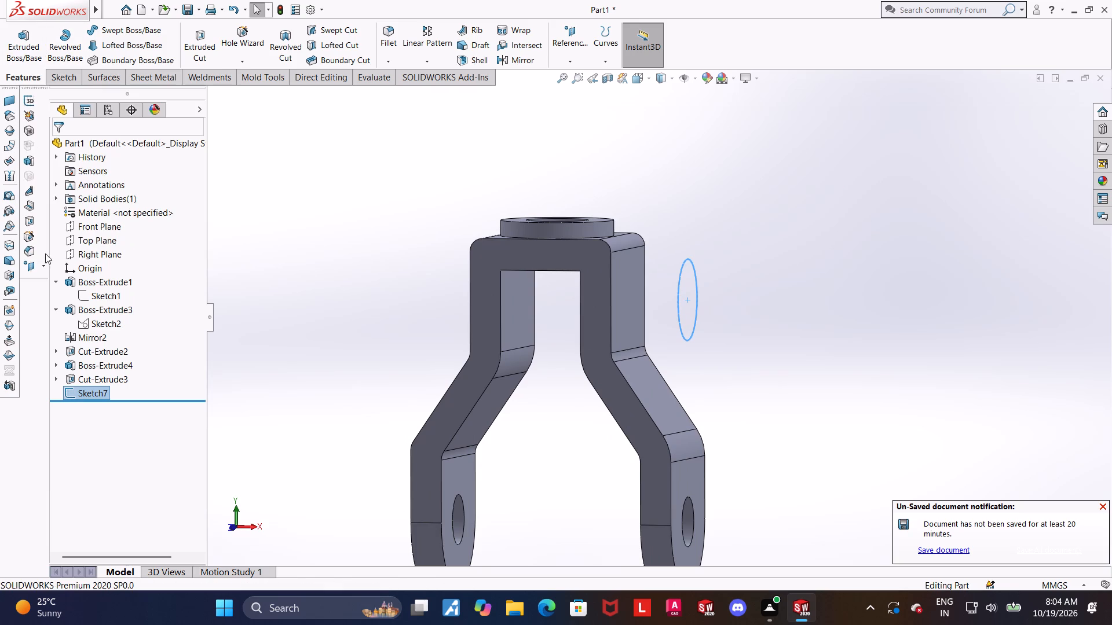
{"action": "right_click", "coordinate": [96, 390]}
{"action": "left_click", "coordinate": [120, 339]}
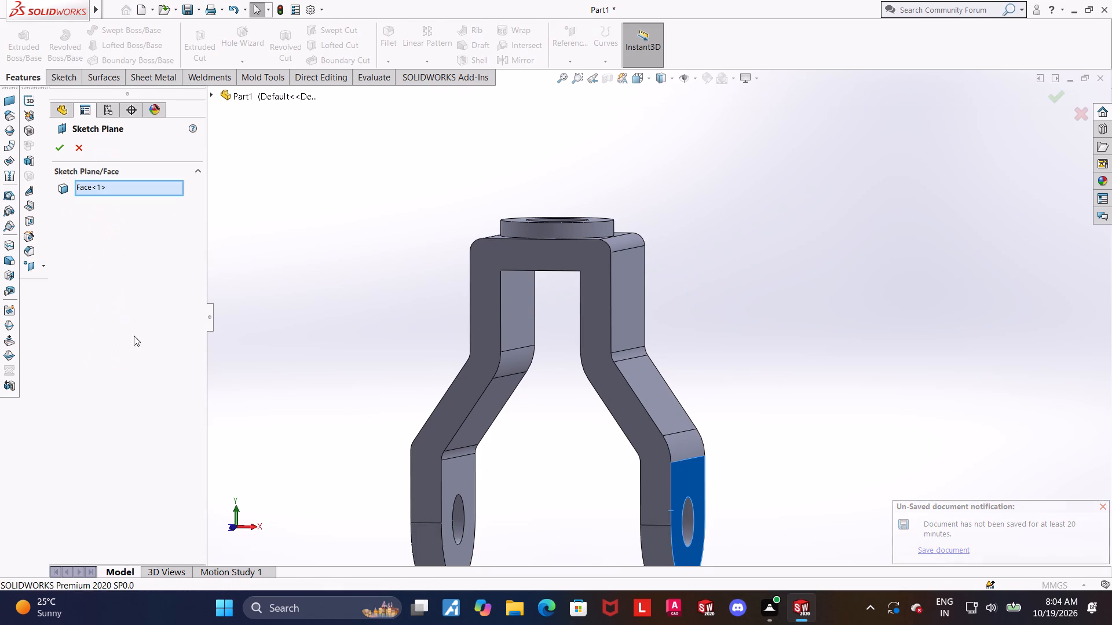
{"action": "middle_click_drag", "start_coordinate": [830, 288], "coordinate": [817, 292]}
{"action": "right_click", "coordinate": [107, 187]}
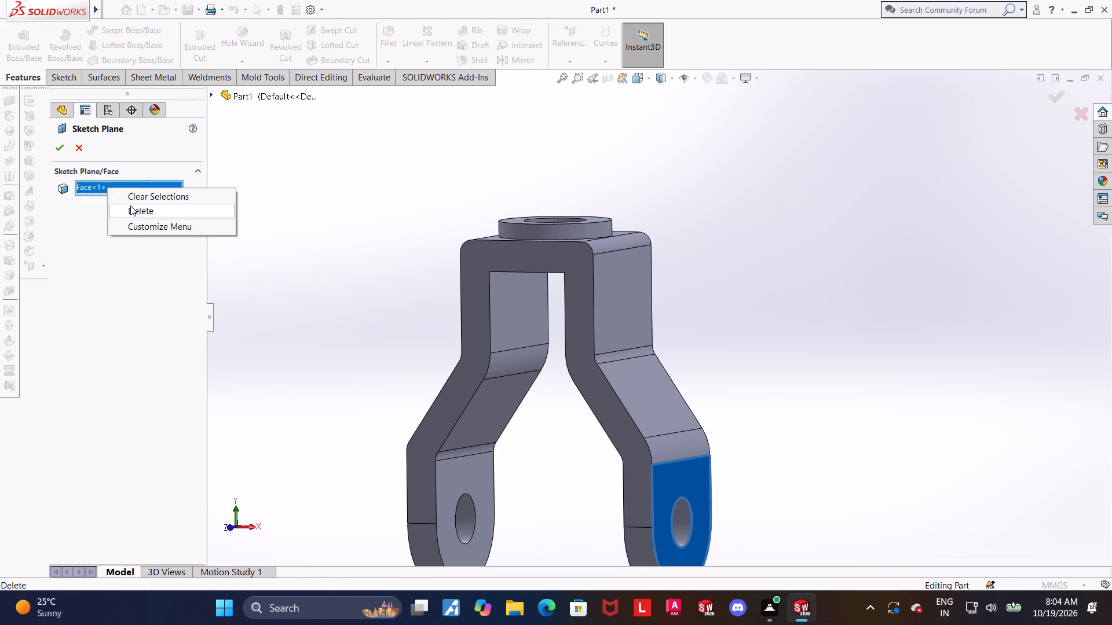
{"action": "left_click", "coordinate": [130, 205]}
{"action": "left_click", "coordinate": [613, 310]}
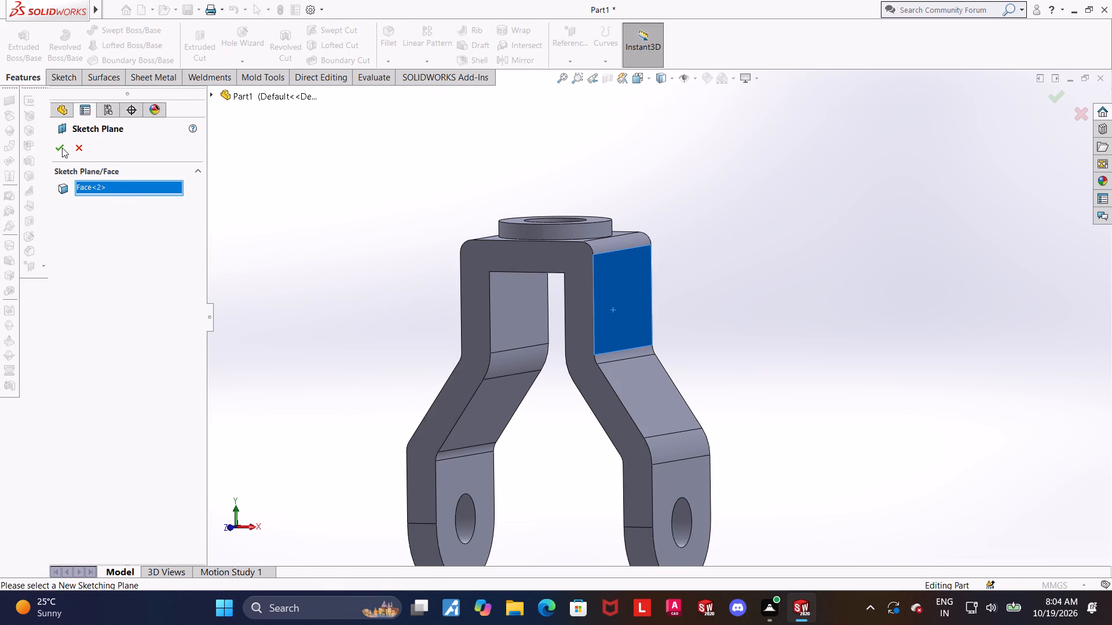
{"action": "left_click", "coordinate": [62, 148]}
{"action": "left_click", "coordinate": [735, 196]}
Extrude the 26 mm circle outward as a blind 19 mm boss with the result merged.
{"action": "left_click", "coordinate": [87, 391]}
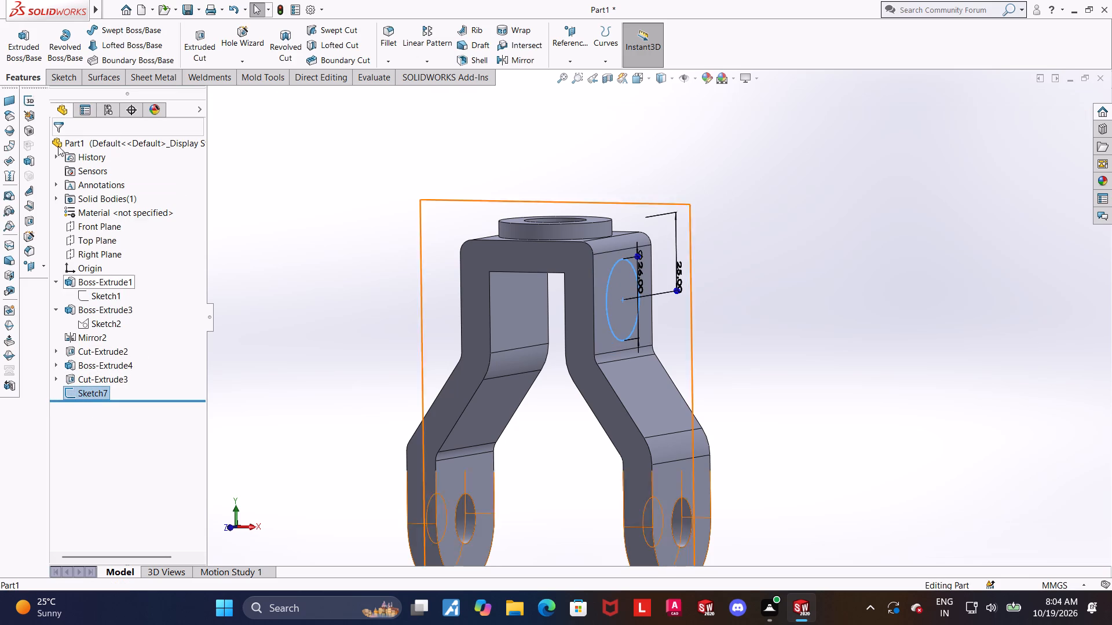
{"action": "left_click", "coordinate": [21, 53]}
{"action": "key", "text": "1"}
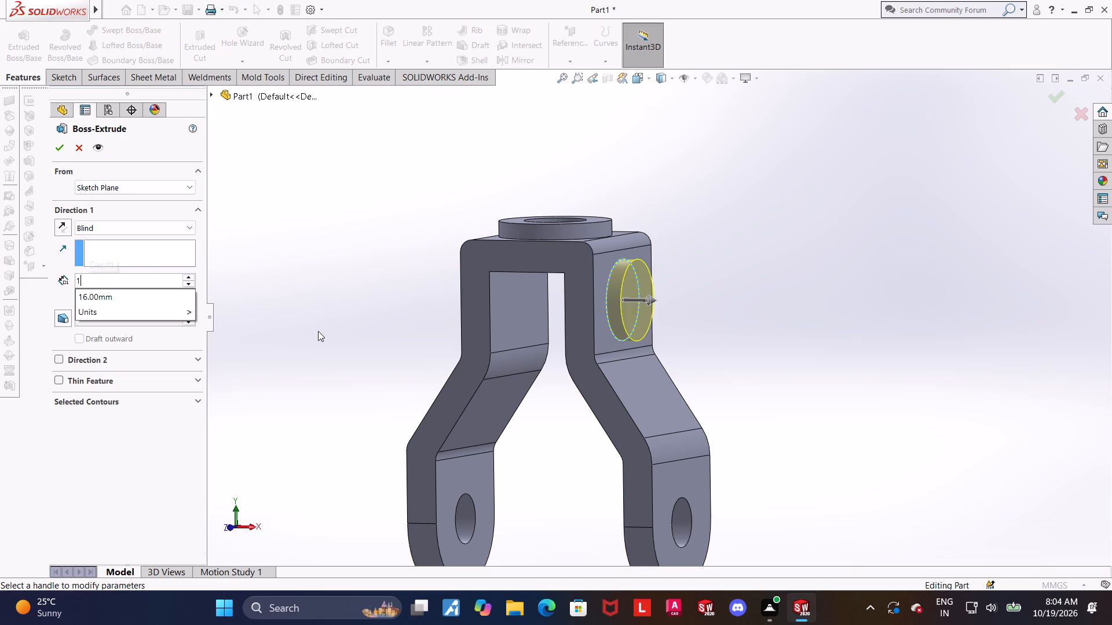
{"action": "key", "text": "9"}
{"action": "key", "text": "Return"}
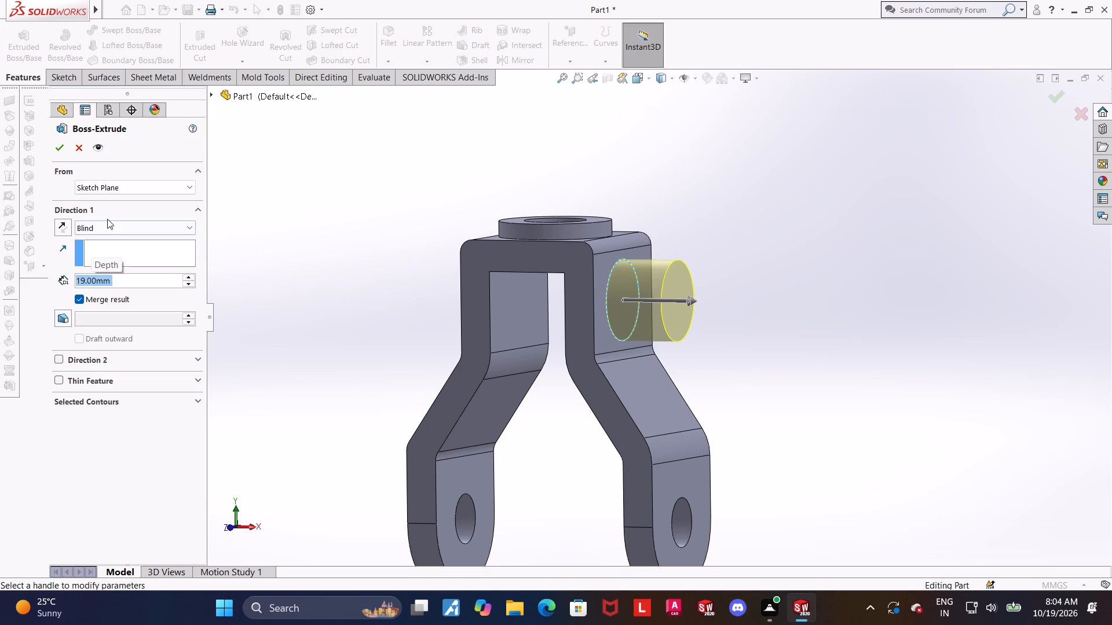
{"action": "left_click", "coordinate": [65, 147]}
{"action": "left_click", "coordinate": [265, 249]}
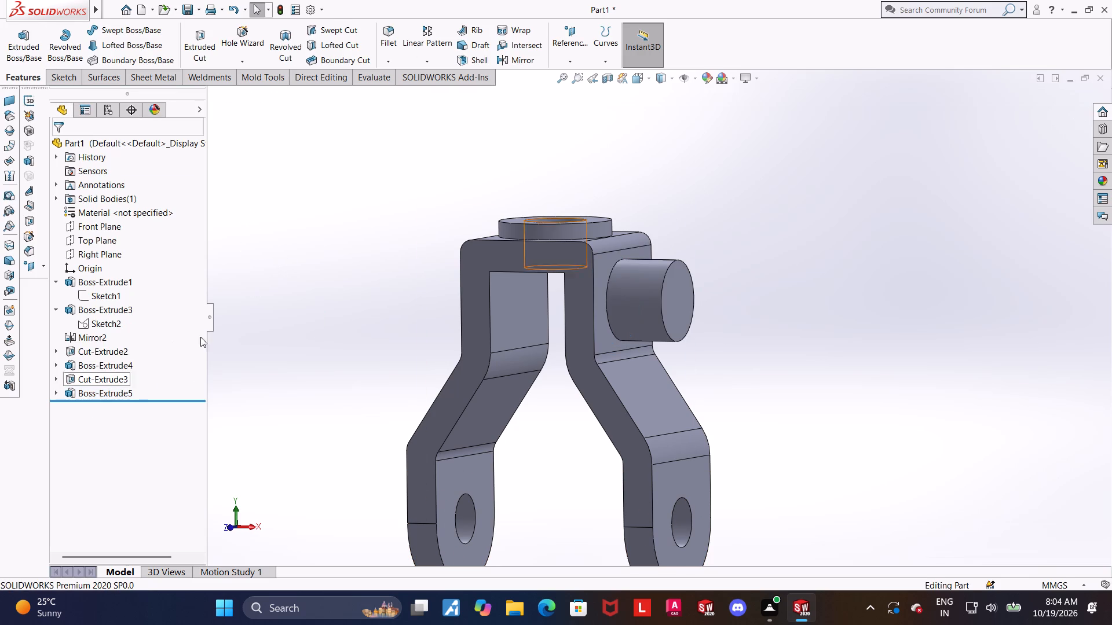
Mirror the cylindrical side boss about the Right Plane onto the opposite arm.
{"action": "left_click", "coordinate": [526, 60]}
{"action": "middle_click_drag", "start_coordinate": [437, 155], "coordinate": [461, 154]}
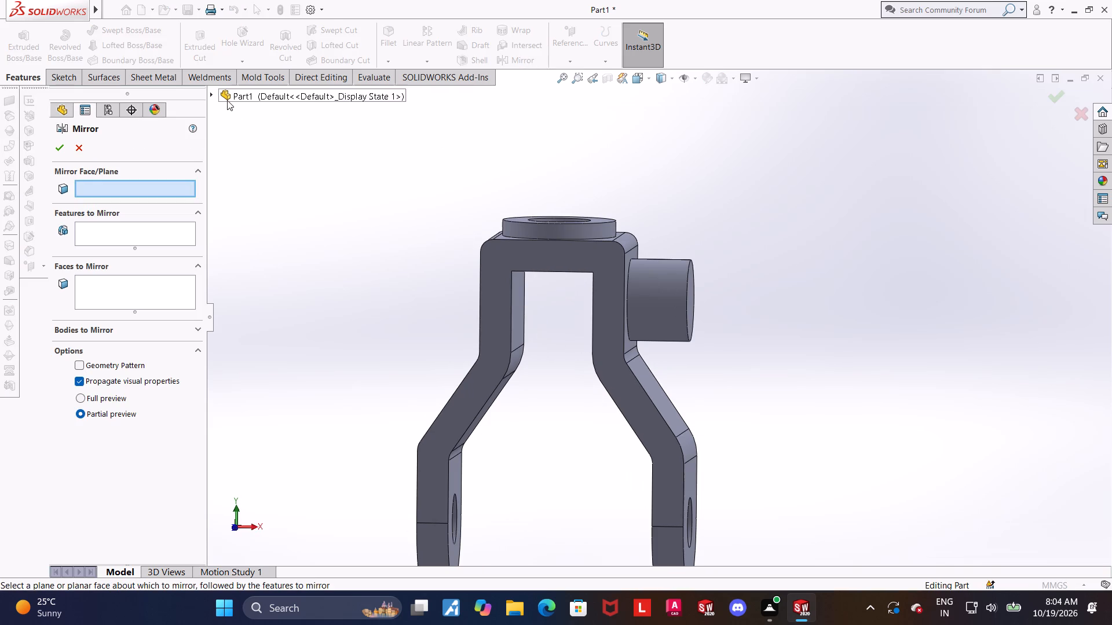
{"action": "left_click", "coordinate": [213, 93]}
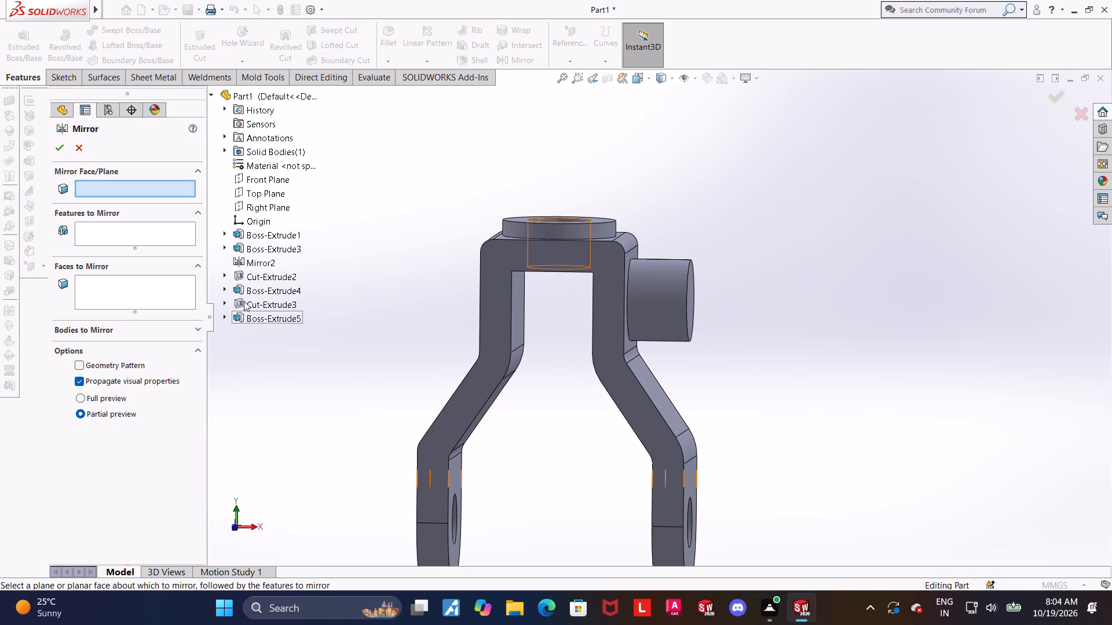
{"action": "left_click", "coordinate": [257, 209]}
{"action": "left_click", "coordinate": [270, 316]}
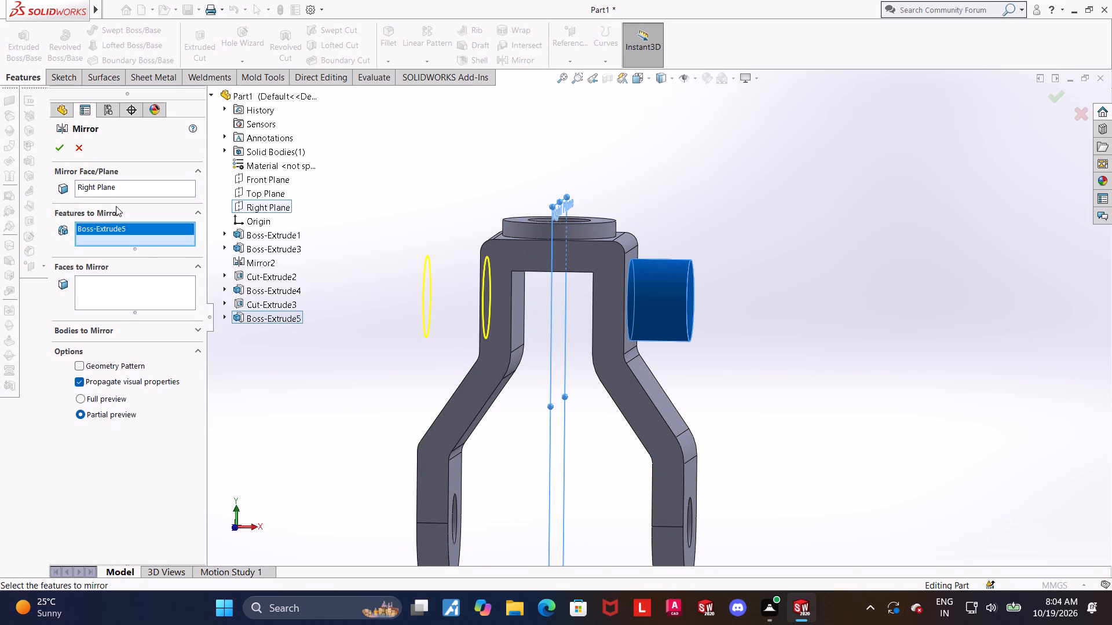
{"action": "left_click", "coordinate": [64, 153]}
{"action": "left_click", "coordinate": [342, 192]}
Start a sketch on the original side boss's end face, viewed normal to it, and draw a smaller circle inside the face.
{"action": "middle_click_drag", "start_coordinate": [343, 197], "coordinate": [312, 190]}
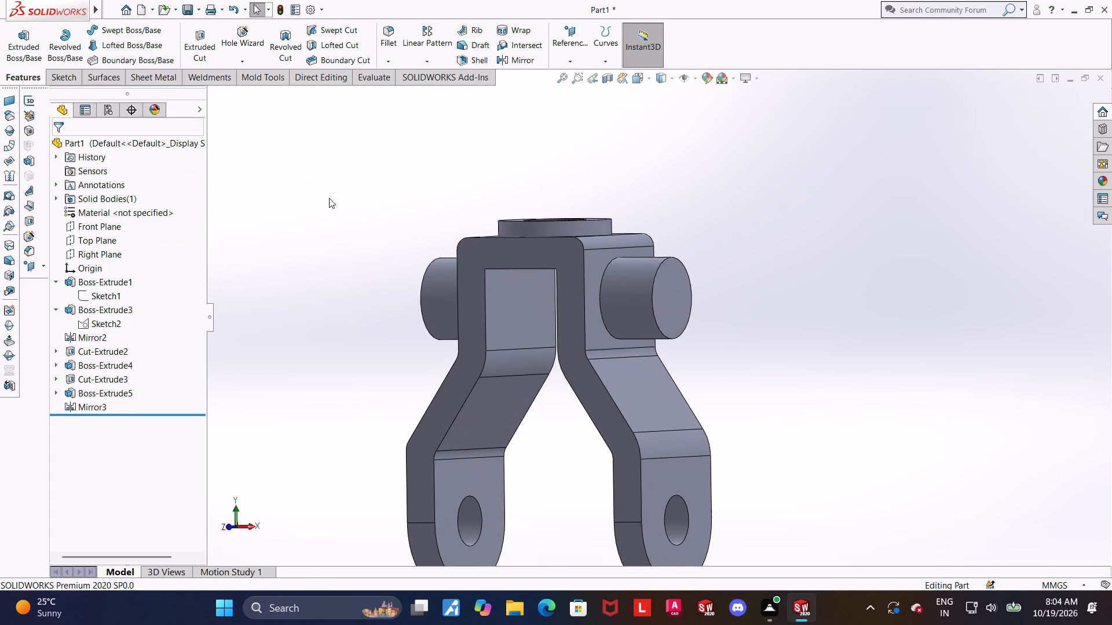
{"action": "left_click", "coordinate": [676, 296]}
{"action": "left_click", "coordinate": [734, 264]}
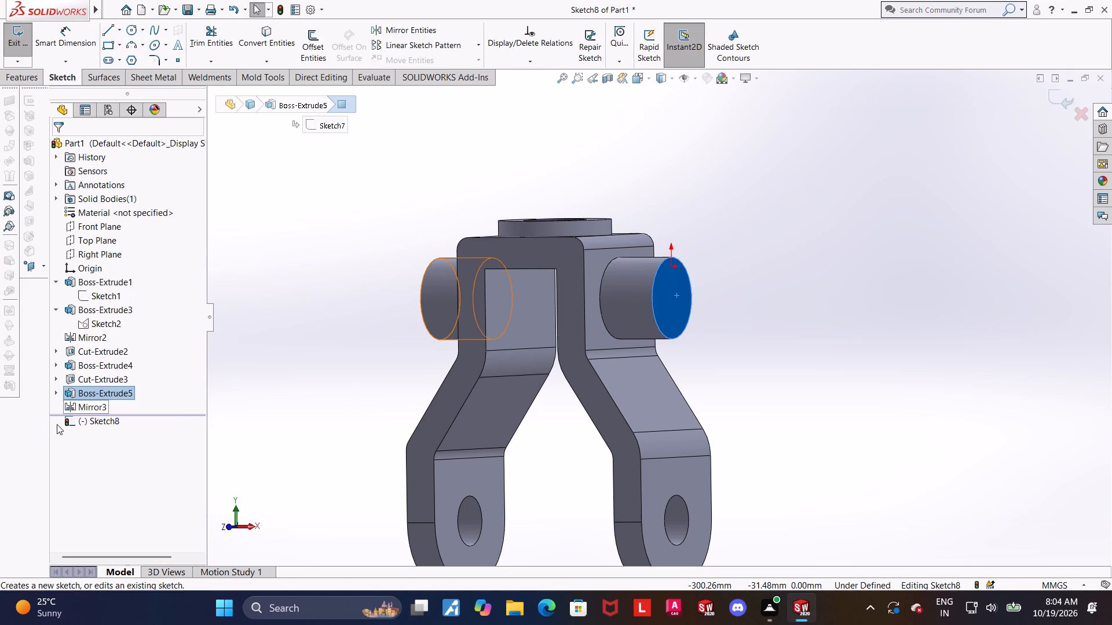
{"action": "left_click", "coordinate": [57, 424]}
{"action": "left_click", "coordinate": [68, 424]}
{"action": "left_click", "coordinate": [92, 407]}
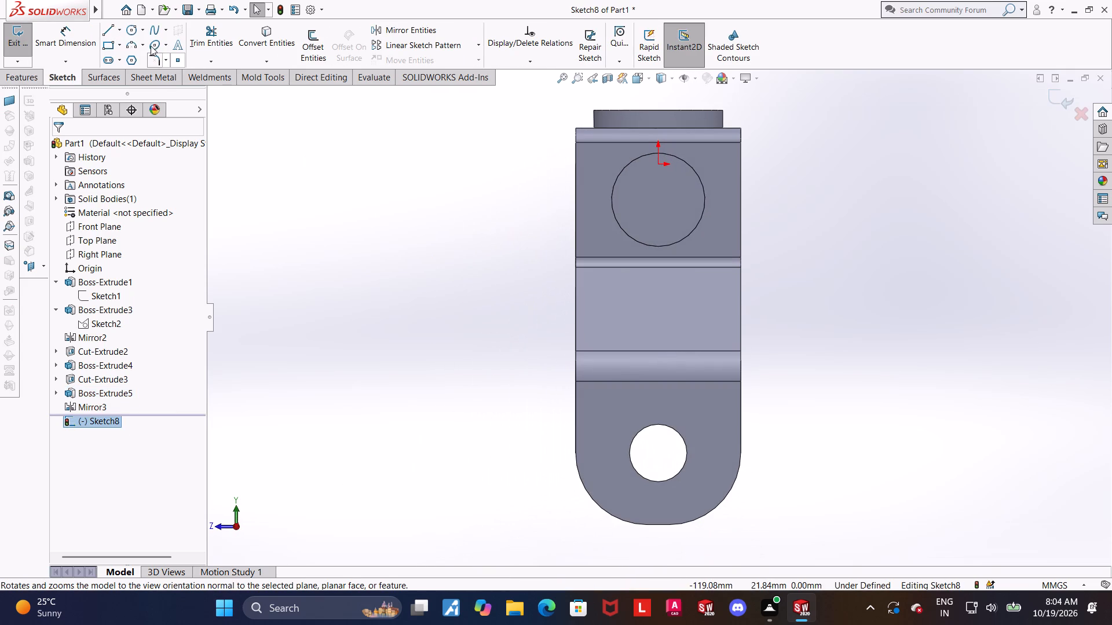
{"action": "left_click", "coordinate": [139, 31]}
{"action": "left_click", "coordinate": [654, 198]}
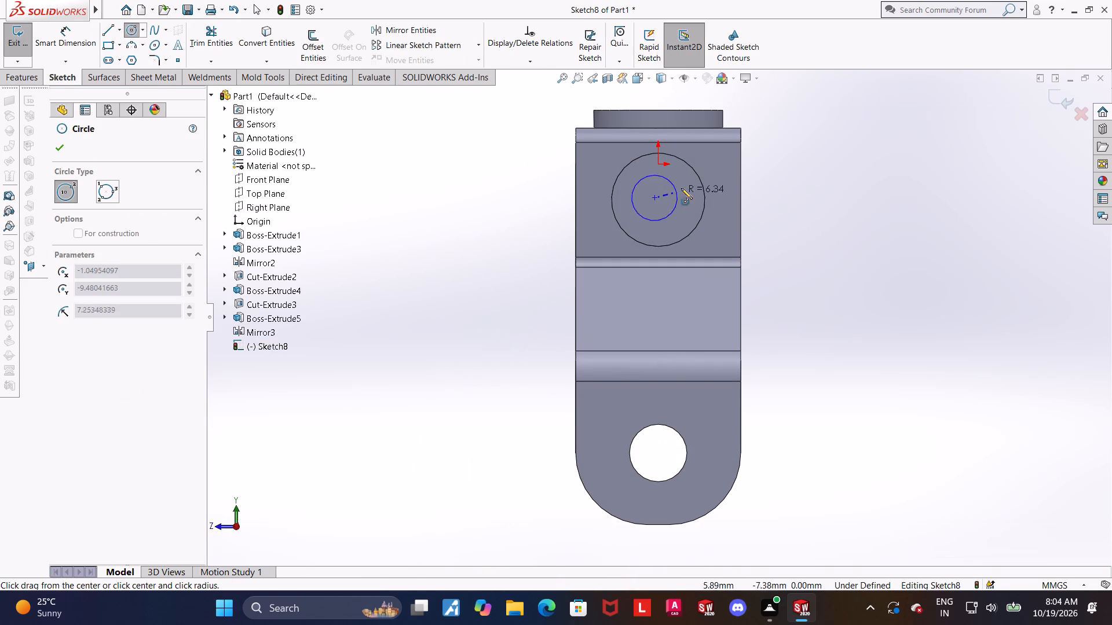
{"action": "left_click", "coordinate": [683, 186]}
{"action": "key", "text": "Escape"}
{"action": "key", "text": "Escape"}
Apply a Concentric relation between the new circle and the side boss's circular edge.
{"action": "left_click", "coordinate": [704, 211]}
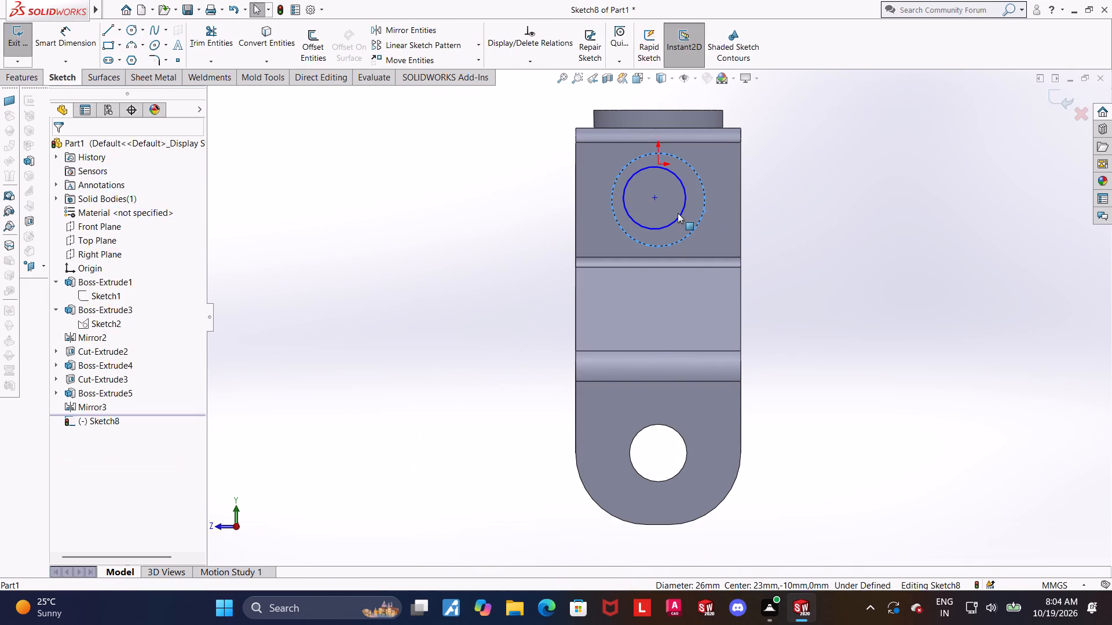
{"action": "left_click", "coordinate": [678, 214], "text": "ctrl"}
{"action": "left_click", "coordinate": [66, 387]}
{"action": "left_click", "coordinate": [365, 403]}
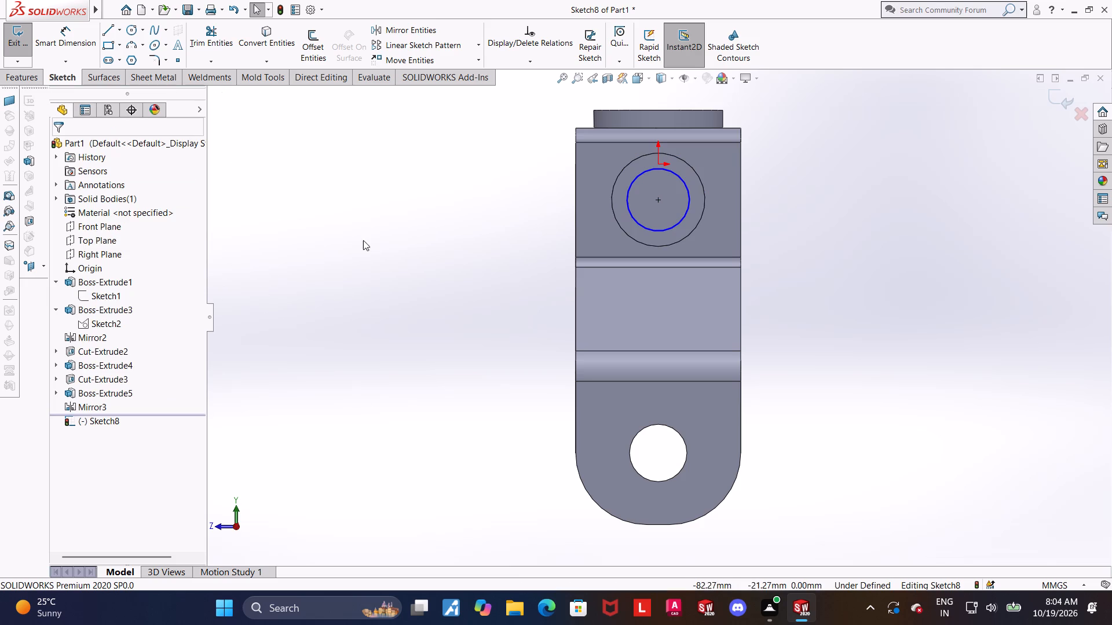
Dimension the concentric circle on the side boss's end face to a 12 mm diameter and close the sketch.
{"action": "left_click", "coordinate": [59, 43]}
{"action": "scroll", "coordinate": [502, 207], "scroll_direction": "up", "scroll_amount": 1}
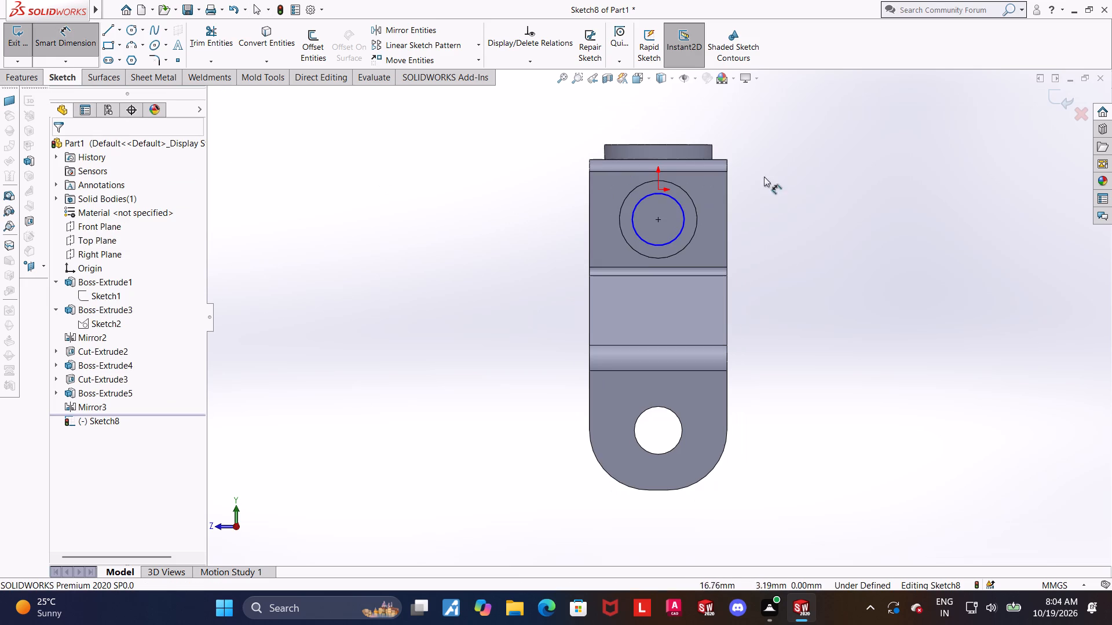
{"action": "scroll", "coordinate": [780, 146], "scroll_direction": "down", "scroll_amount": 1}
{"action": "scroll", "coordinate": [746, 148], "scroll_direction": "up", "scroll_amount": 1}
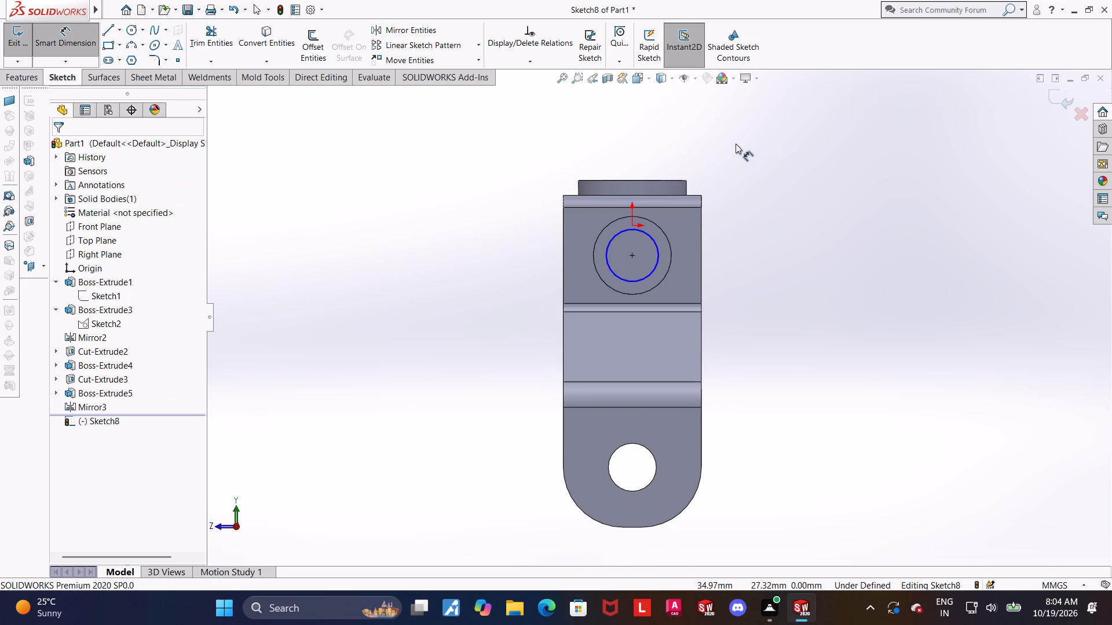
{"action": "scroll", "coordinate": [736, 144], "scroll_direction": "down", "scroll_amount": 1}
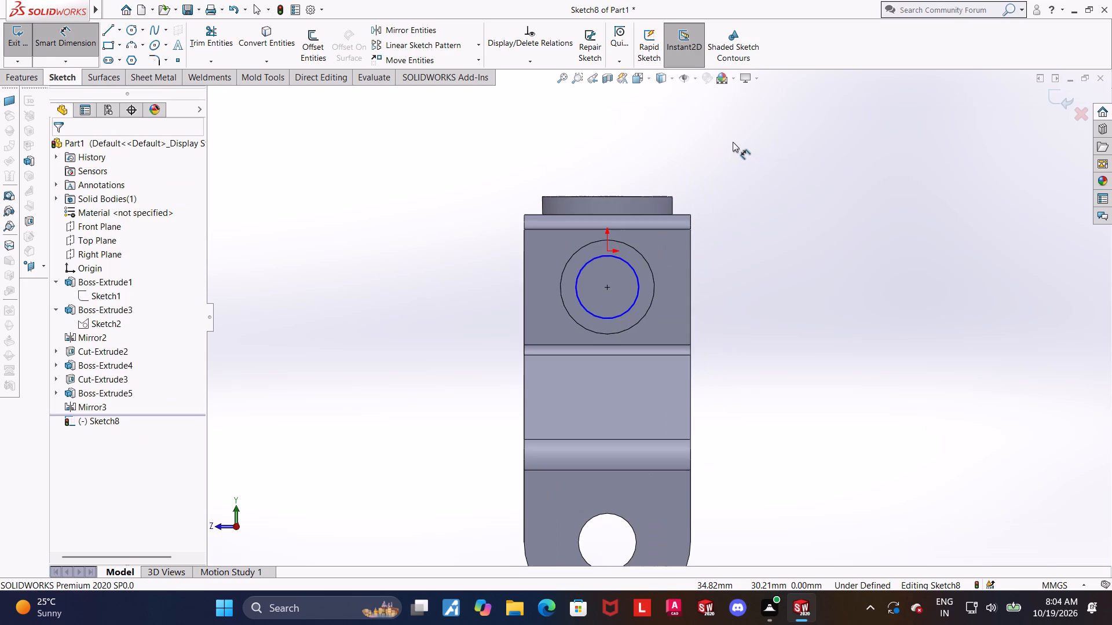
{"action": "scroll", "coordinate": [733, 142], "scroll_direction": "down", "scroll_amount": 1}
{"action": "left_click", "coordinate": [613, 307]}
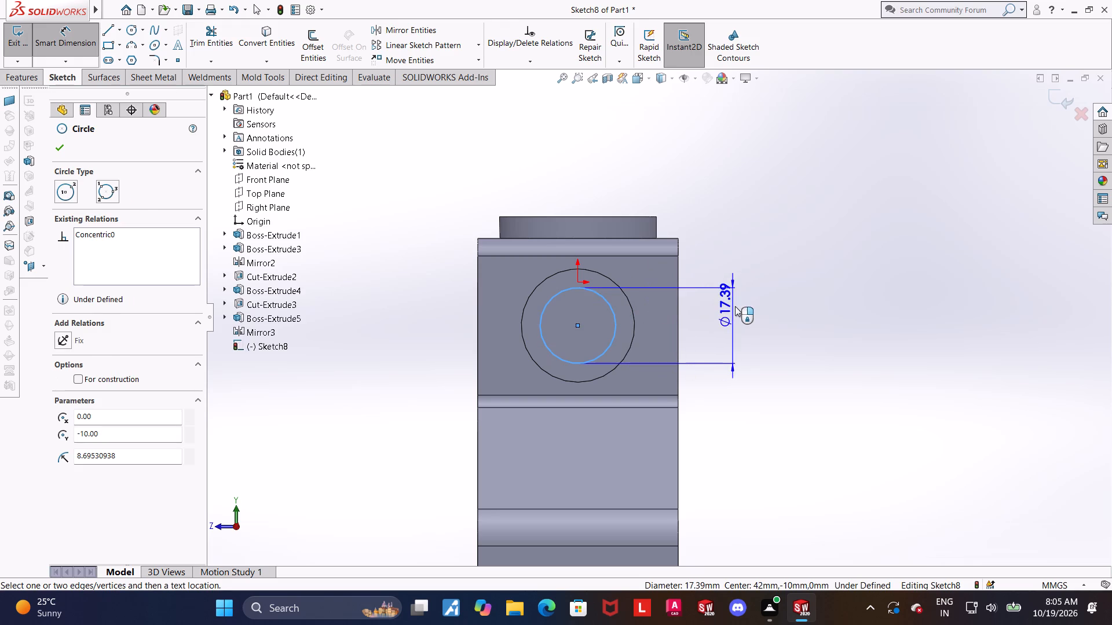
{"action": "left_click", "coordinate": [735, 306]}
{"action": "key", "text": "2"}
{"action": "key", "text": "BackSpace"}
{"action": "type", "text": "12"}
{"action": "key", "text": "Return"}
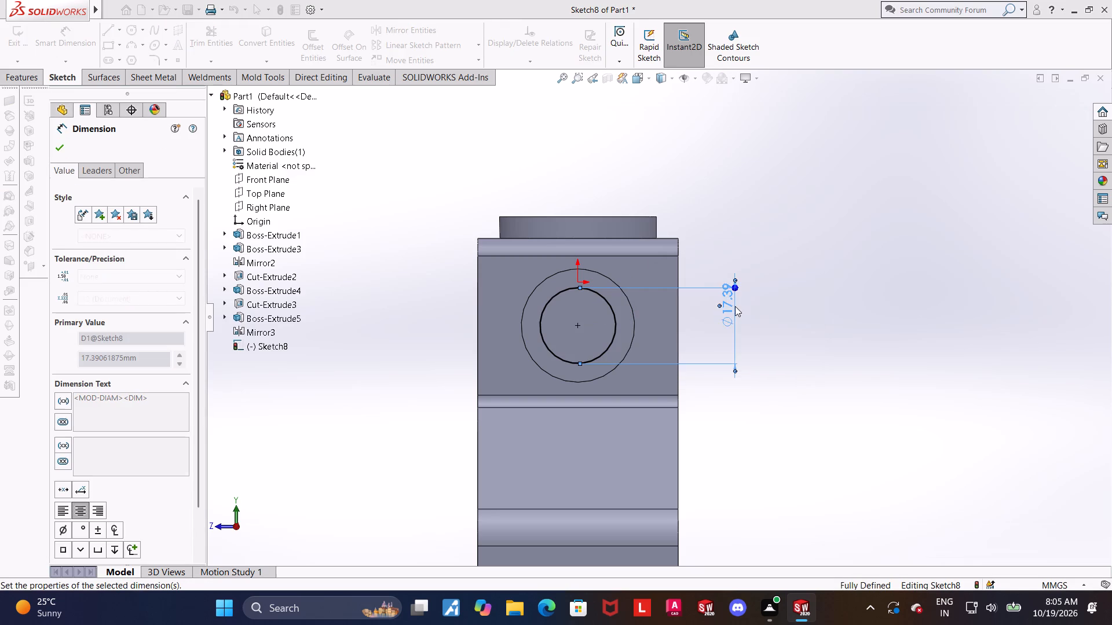
{"action": "key", "text": "Escape"}
{"action": "left_click", "coordinate": [1058, 90]}
Cut-extrude the 12 mm circle Through All, across both side bosses and arms.
{"action": "scroll", "coordinate": [810, 244], "scroll_direction": "up", "scroll_amount": 2}
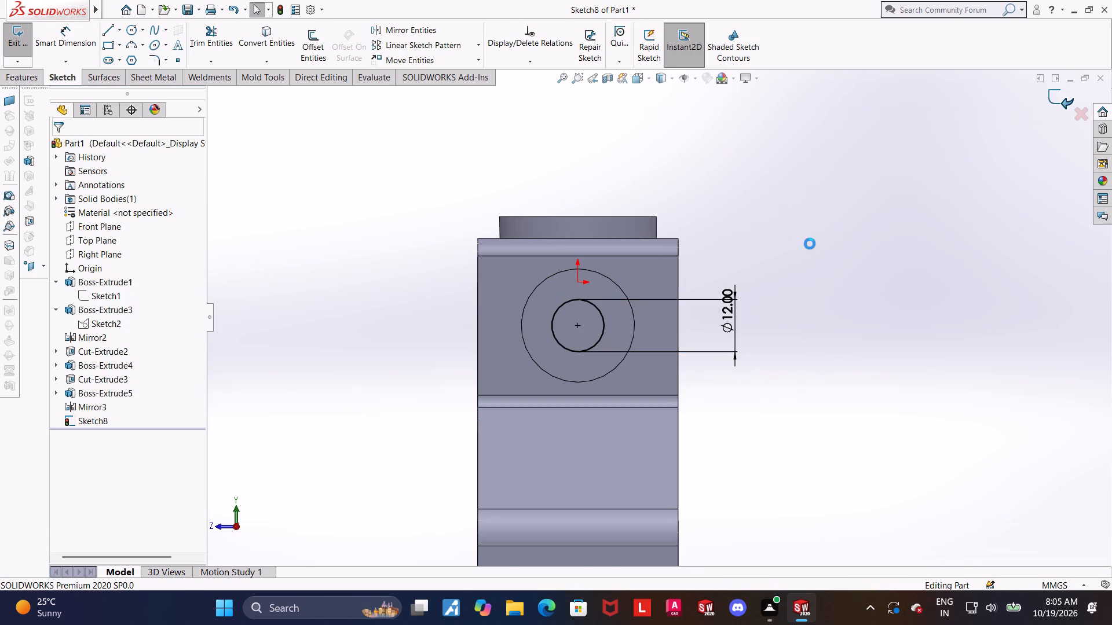
{"action": "scroll", "coordinate": [810, 244], "scroll_direction": "up", "scroll_amount": 1}
{"action": "middle_click_drag", "start_coordinate": [798, 258], "coordinate": [829, 256]}
{"action": "left_click", "coordinate": [198, 47]}
{"action": "scroll", "coordinate": [226, 72], "scroll_direction": "up", "scroll_amount": 1}
{"action": "middle_click_drag", "start_coordinate": [264, 101], "coordinate": [288, 122]}
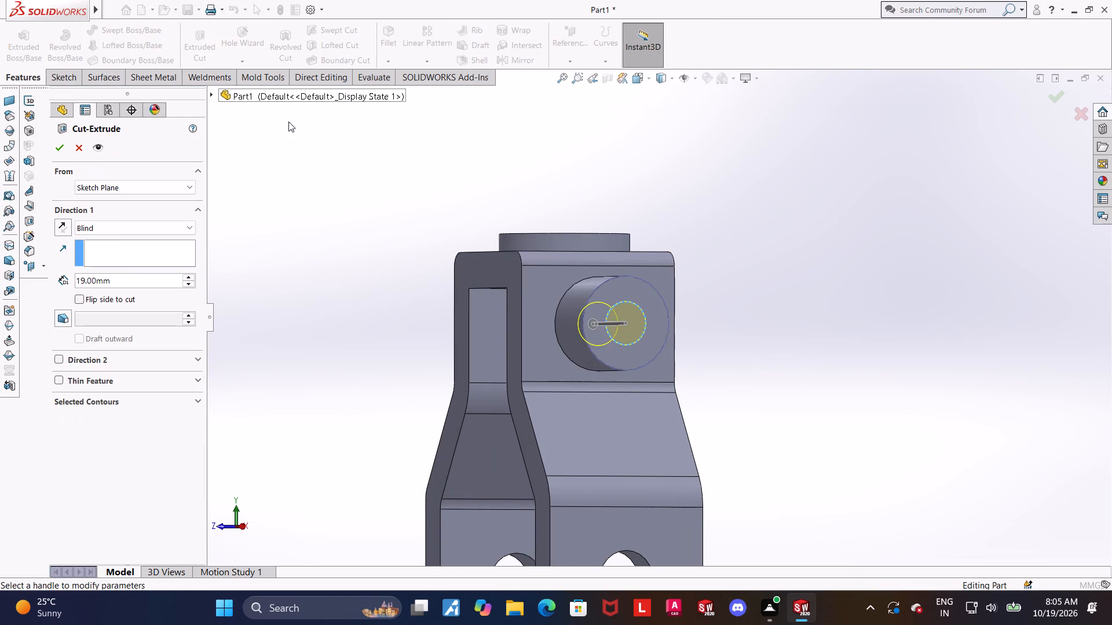
{"action": "middle_click_drag", "start_coordinate": [288, 123], "coordinate": [353, 132]}
{"action": "left_click", "coordinate": [111, 225]}
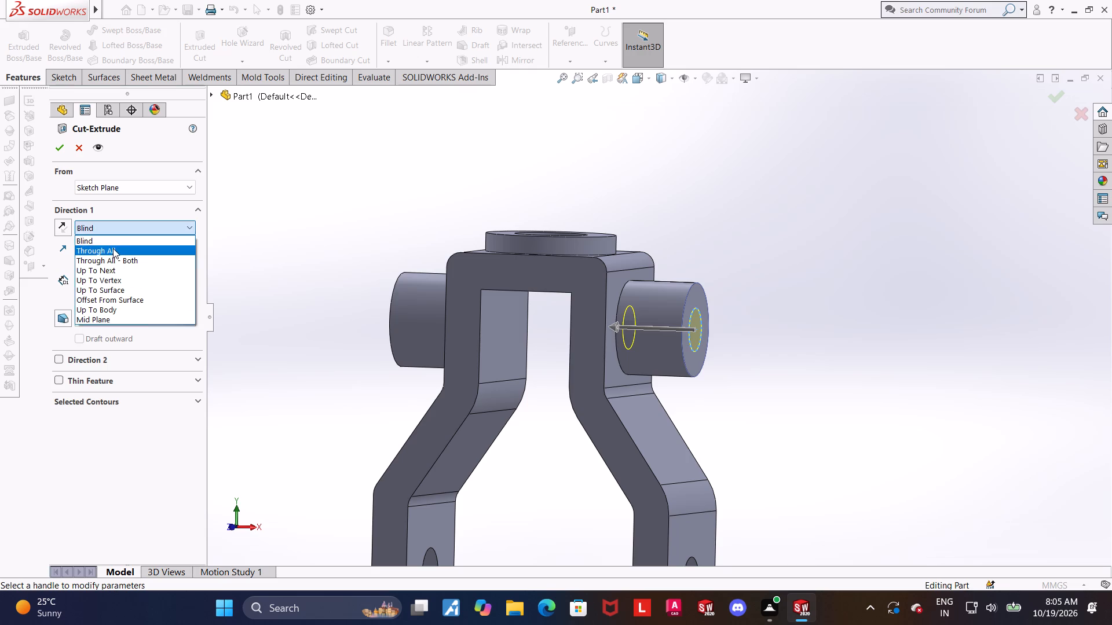
{"action": "left_click", "coordinate": [113, 248]}
{"action": "left_click", "coordinate": [58, 142]}
{"action": "left_click", "coordinate": [848, 307]}
{"action": "middle_click_drag", "start_coordinate": [700, 299], "coordinate": [659, 292]}
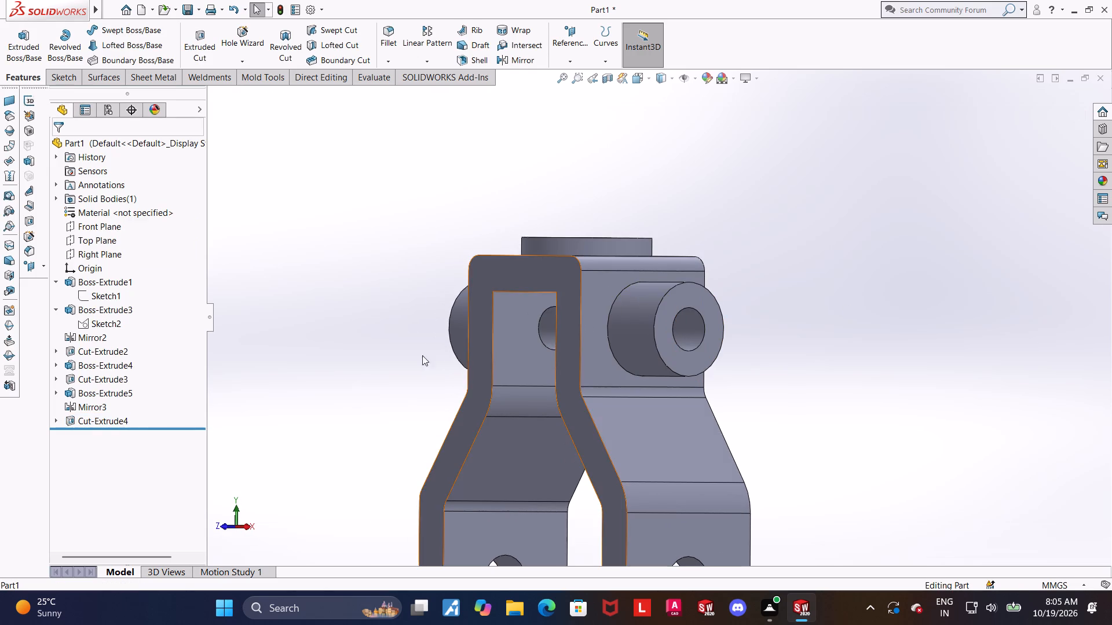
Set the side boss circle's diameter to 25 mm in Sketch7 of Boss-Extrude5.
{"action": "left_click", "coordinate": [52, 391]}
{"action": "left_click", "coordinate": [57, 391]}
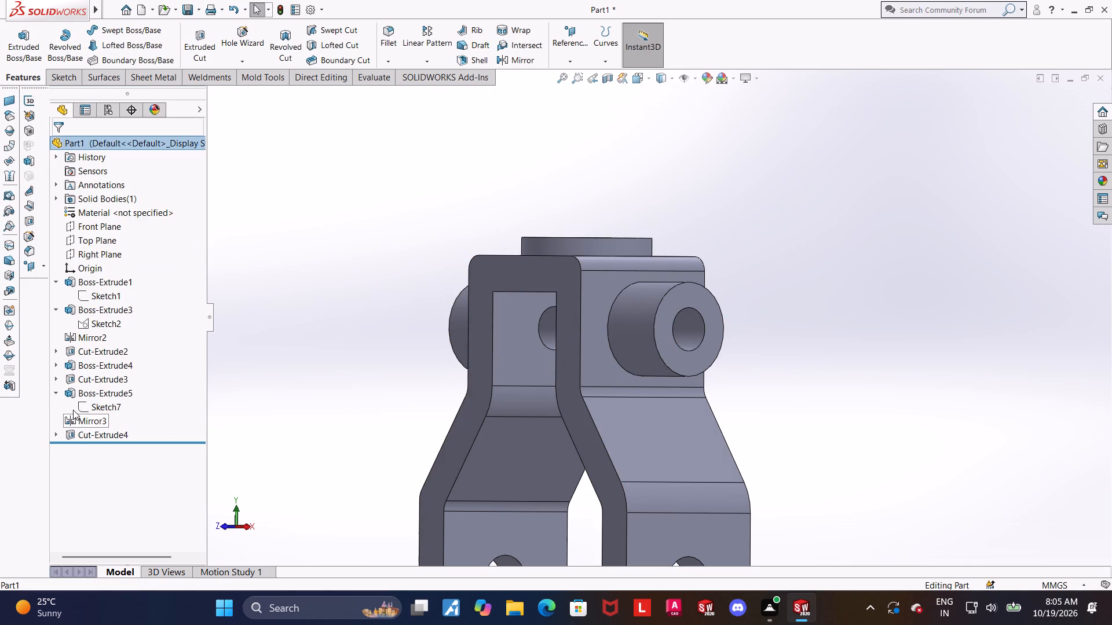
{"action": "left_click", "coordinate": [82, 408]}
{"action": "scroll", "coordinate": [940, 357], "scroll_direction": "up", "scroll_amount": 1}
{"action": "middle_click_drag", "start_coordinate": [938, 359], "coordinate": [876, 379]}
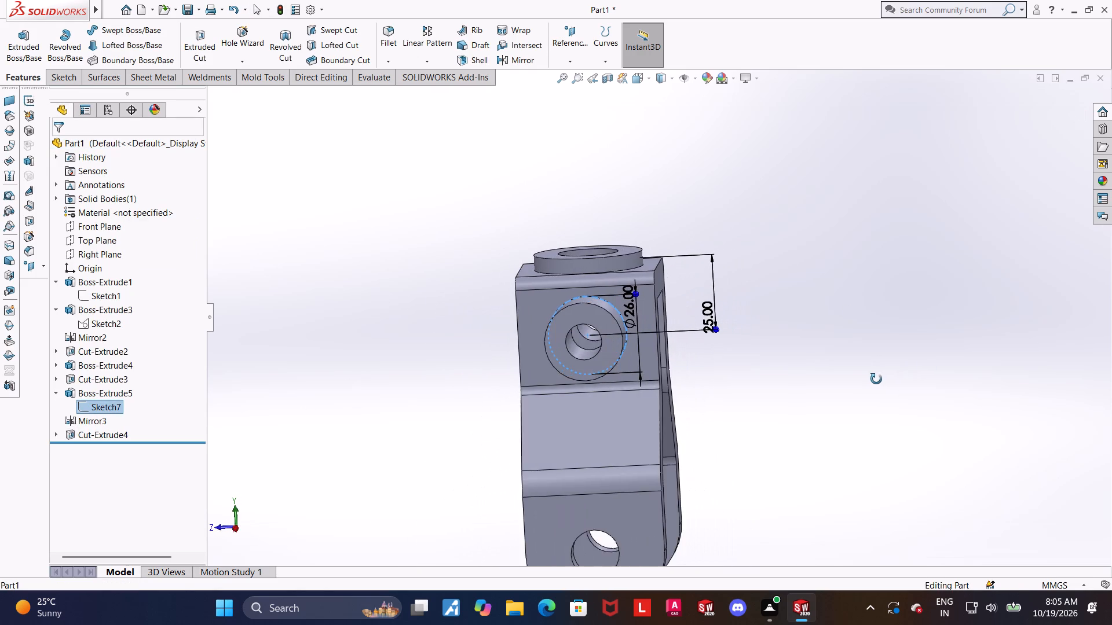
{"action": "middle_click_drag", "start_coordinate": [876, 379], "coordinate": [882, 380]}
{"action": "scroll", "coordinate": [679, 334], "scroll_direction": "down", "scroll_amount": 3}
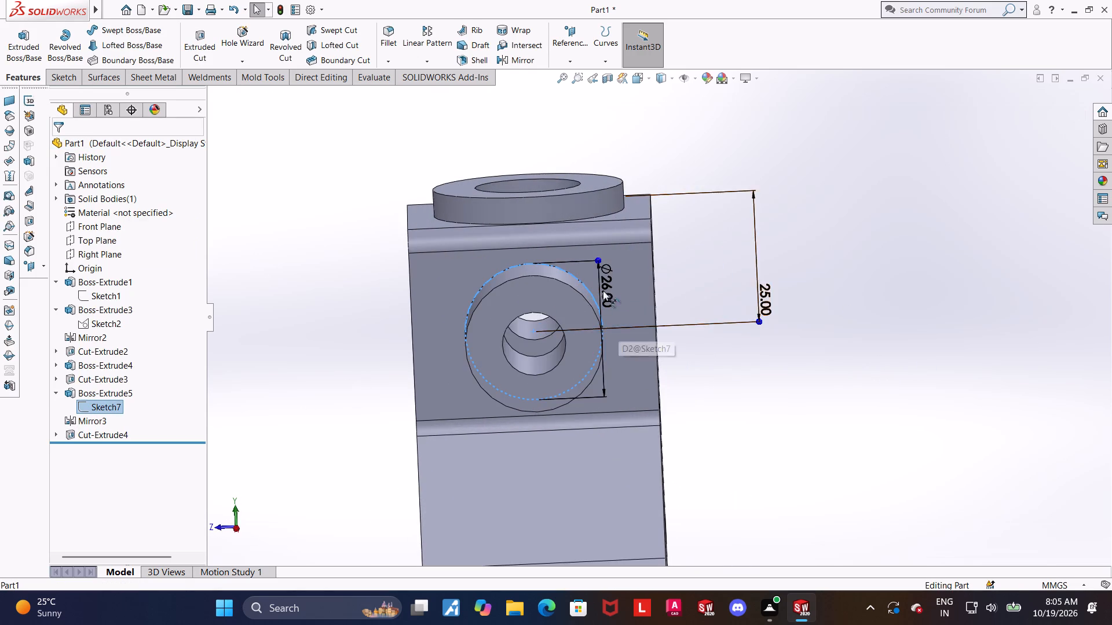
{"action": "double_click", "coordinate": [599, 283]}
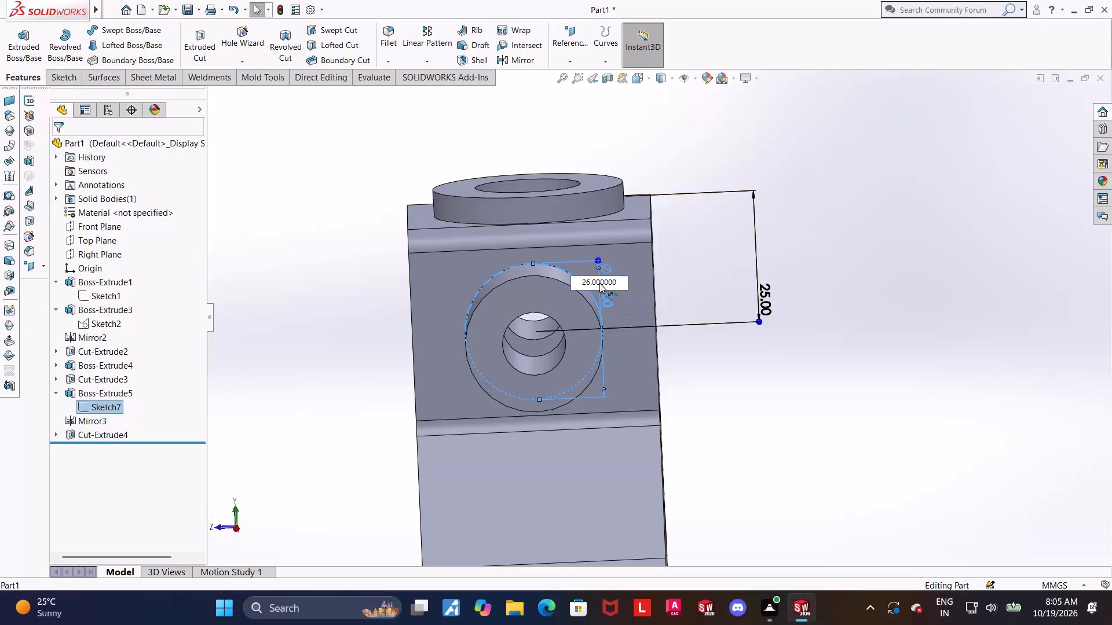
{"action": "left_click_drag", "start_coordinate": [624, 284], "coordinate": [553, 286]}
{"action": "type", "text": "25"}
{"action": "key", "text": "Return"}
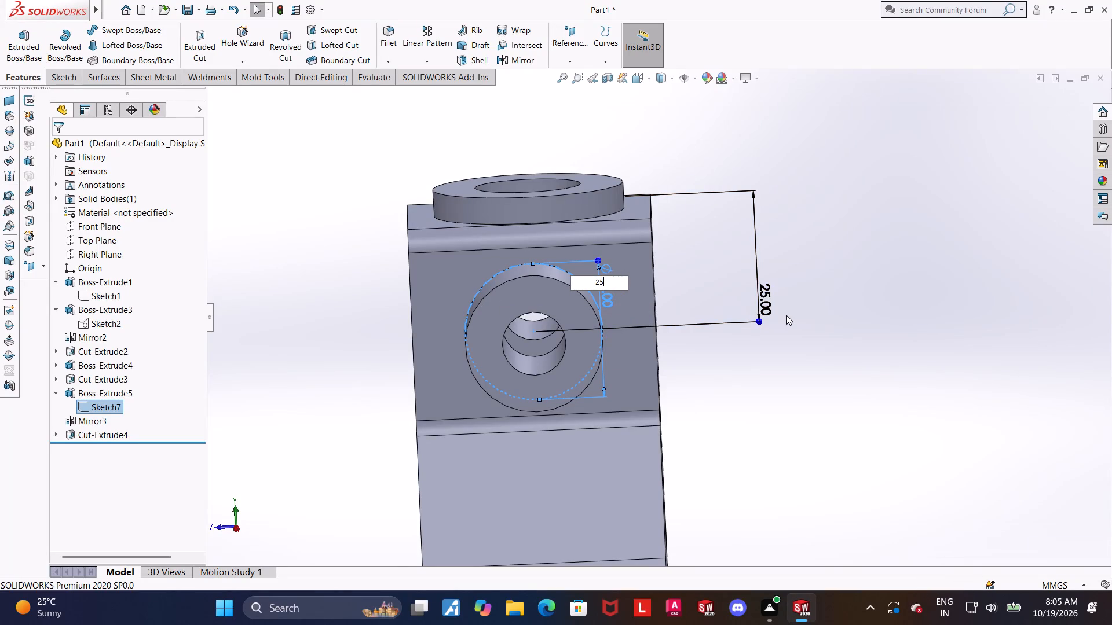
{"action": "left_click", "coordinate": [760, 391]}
Edit the side boss sketch, set the circle's diameter to 26 mm, and close the sketch.
{"action": "left_click", "coordinate": [100, 410]}
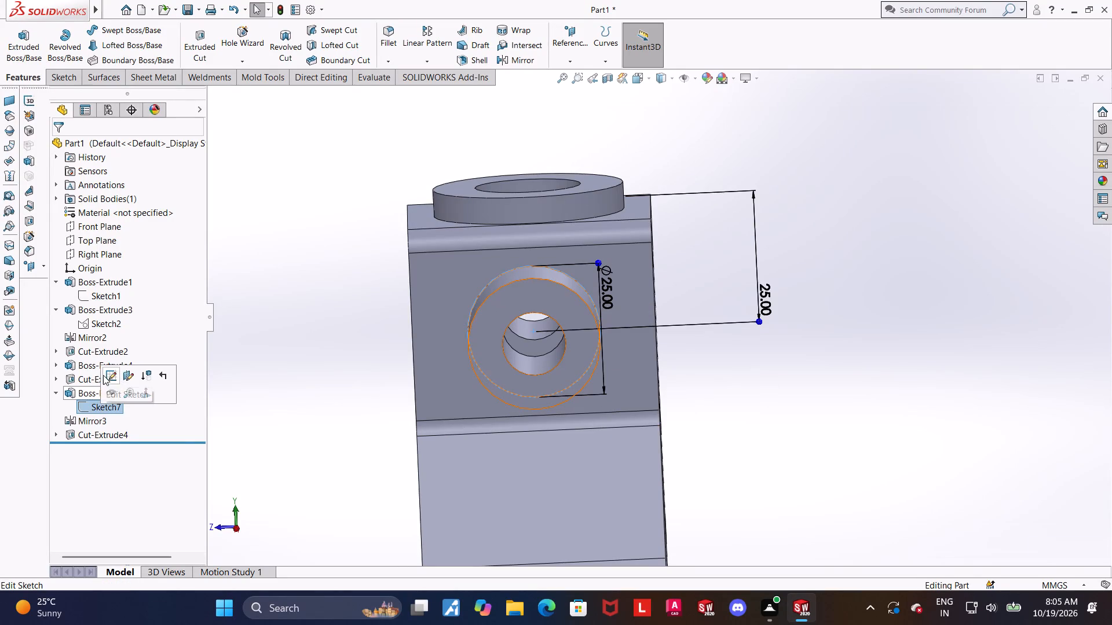
{"action": "left_click", "coordinate": [106, 374]}
{"action": "left_click", "coordinate": [817, 429]}
{"action": "middle_click_drag", "start_coordinate": [803, 422], "coordinate": [816, 414]}
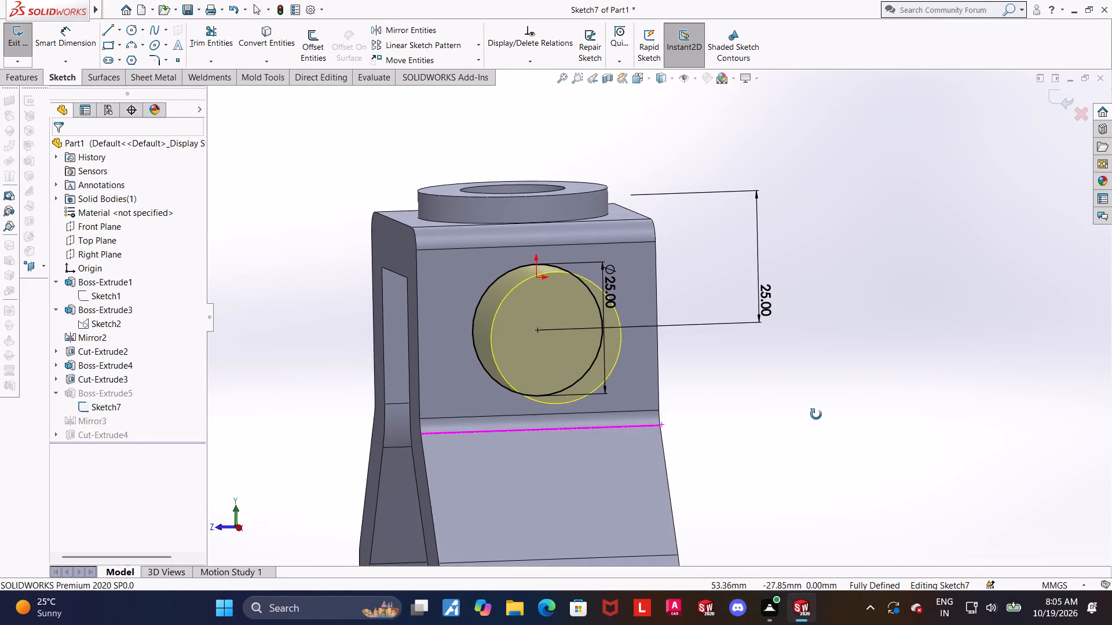
{"action": "middle_click_drag", "start_coordinate": [816, 414], "coordinate": [805, 414]}
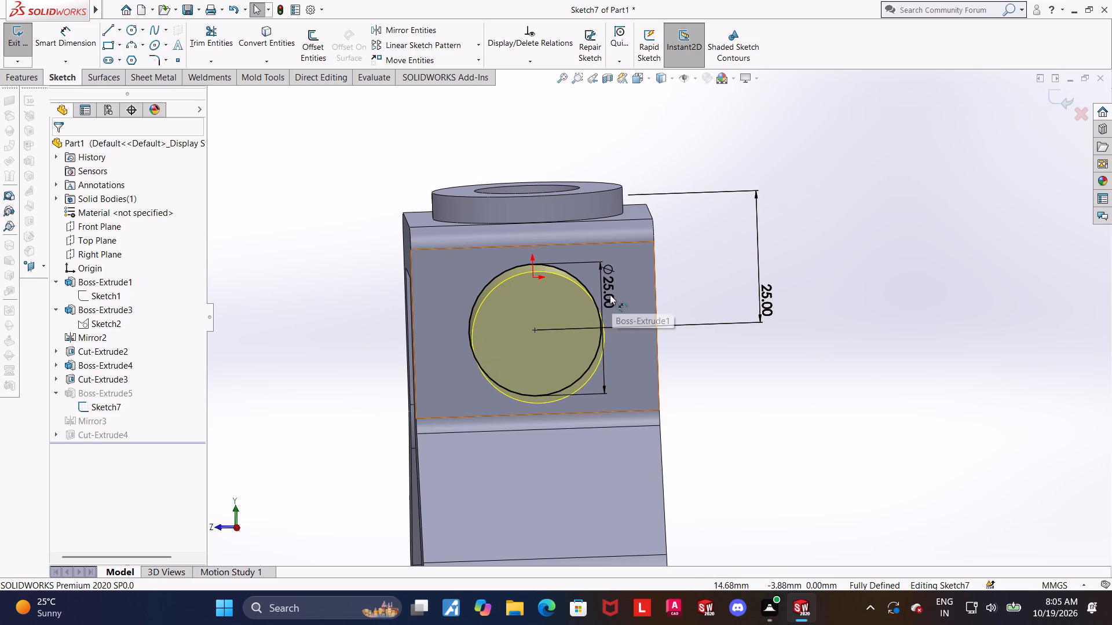
{"action": "double_click", "coordinate": [610, 295]}
{"action": "key", "text": "2"}
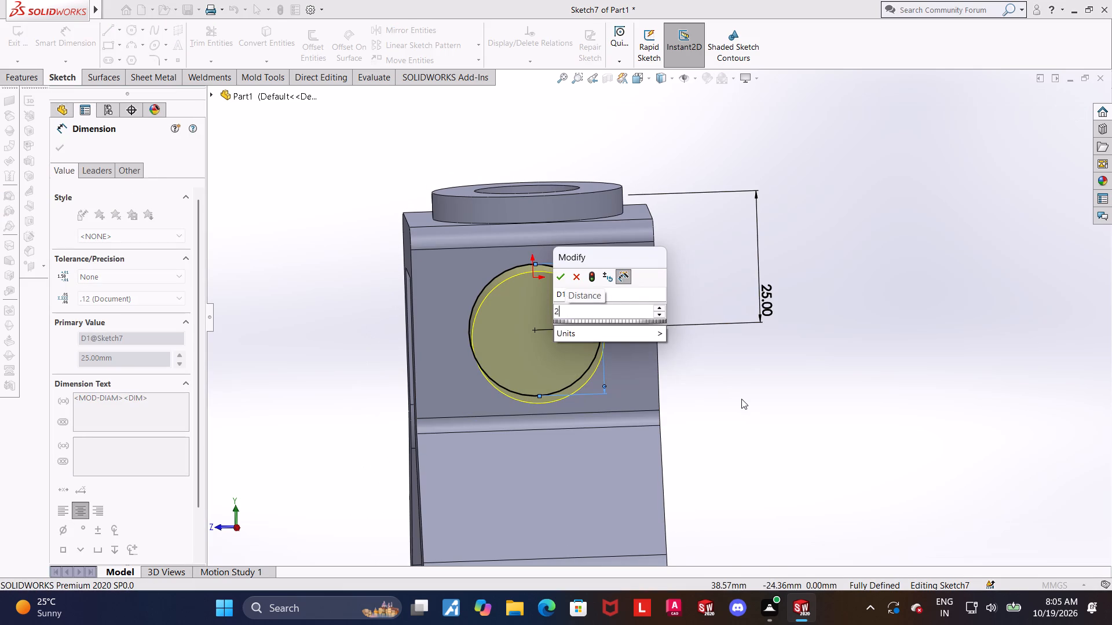
{"action": "key", "text": "6"}
{"action": "key", "text": "Return"}
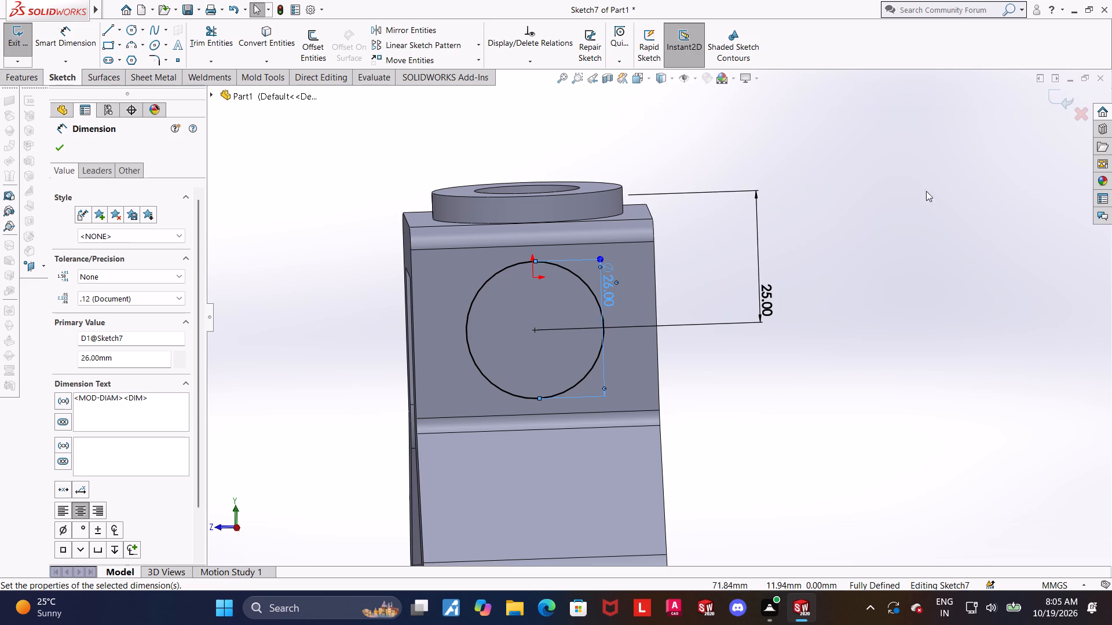
{"action": "left_click", "coordinate": [986, 182]}
{"action": "left_click", "coordinate": [1059, 108]}
Start a new sketch on the Front Plane and orient the view normal to it.
{"action": "scroll", "coordinate": [857, 317], "scroll_direction": "up", "scroll_amount": 1}
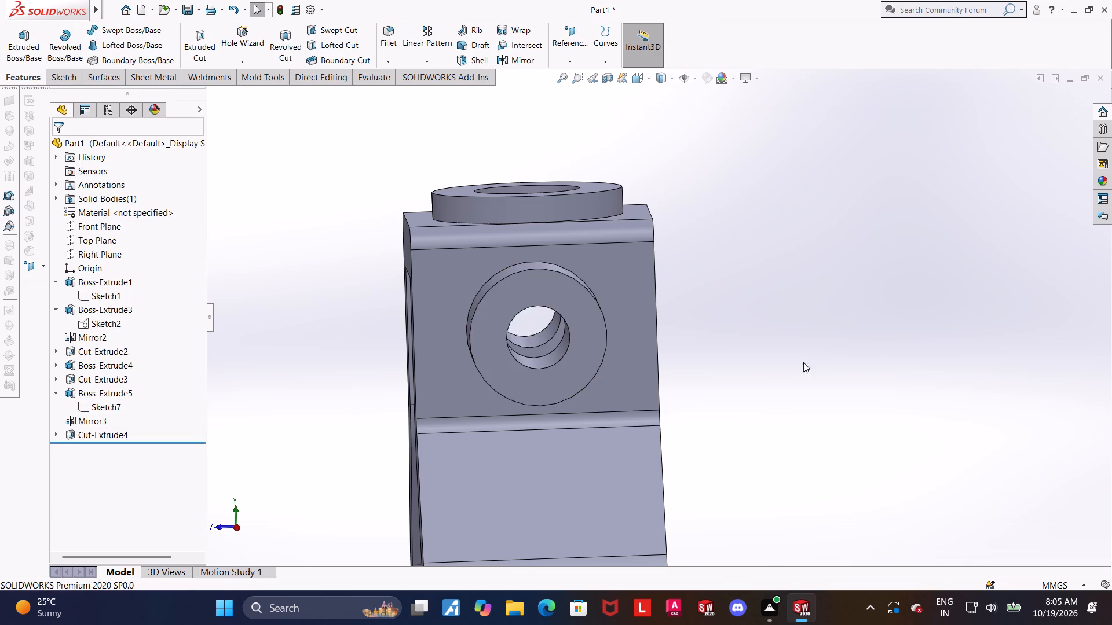
{"action": "scroll", "coordinate": [803, 362], "scroll_direction": "up", "scroll_amount": 2}
{"action": "middle_click_drag", "start_coordinate": [773, 366], "coordinate": [829, 339]}
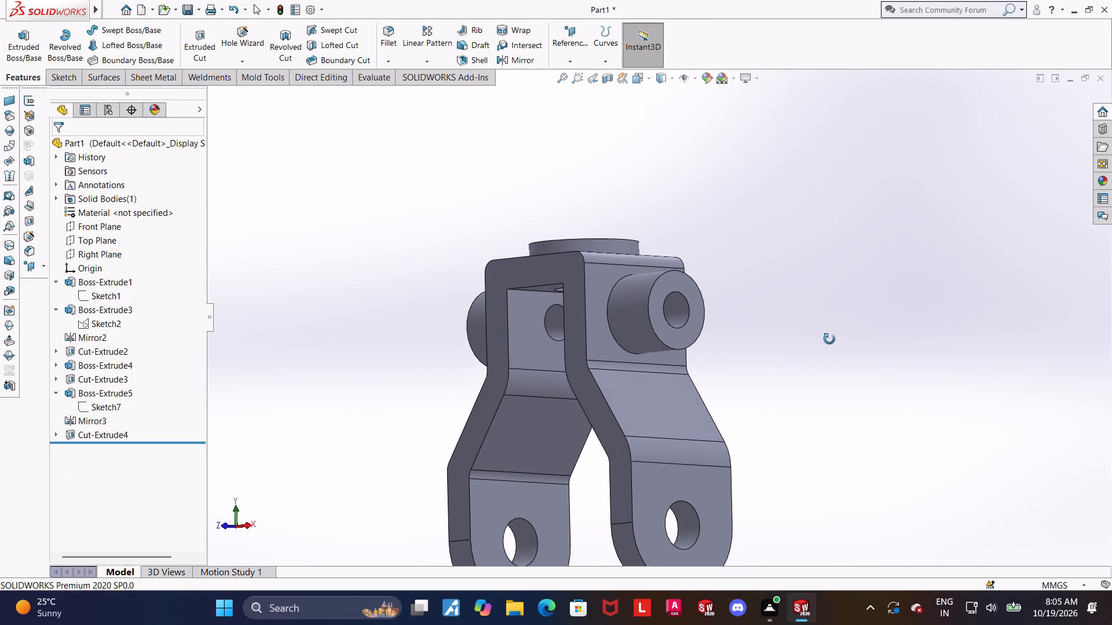
{"action": "middle_click_drag", "start_coordinate": [829, 339], "coordinate": [817, 343]}
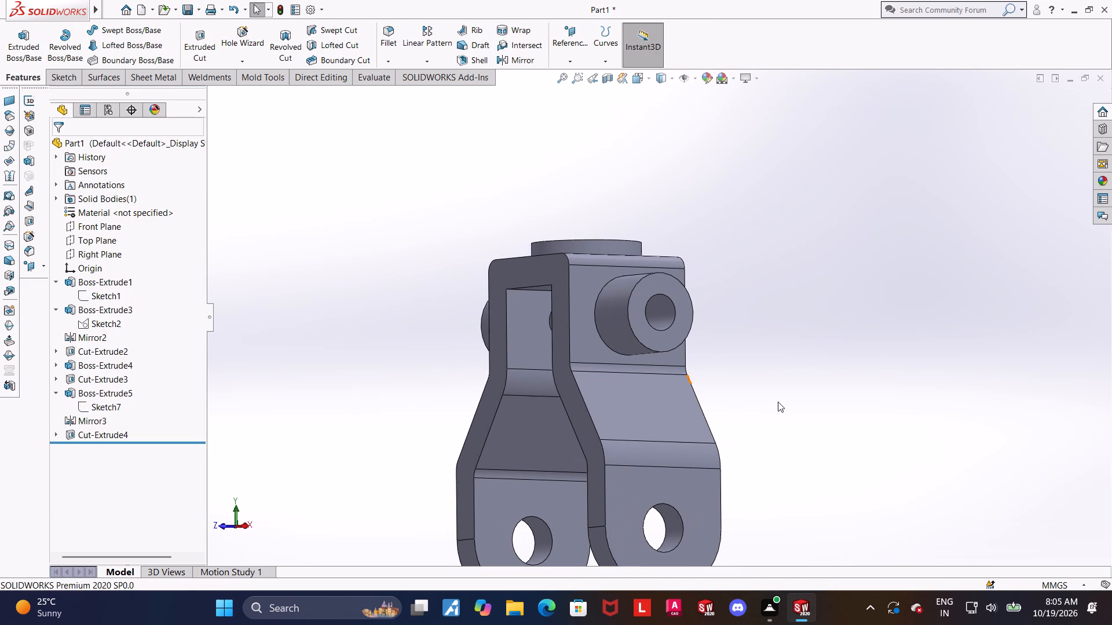
{"action": "left_click", "coordinate": [782, 400]}
{"action": "middle_click_drag", "start_coordinate": [850, 376], "coordinate": [825, 387]}
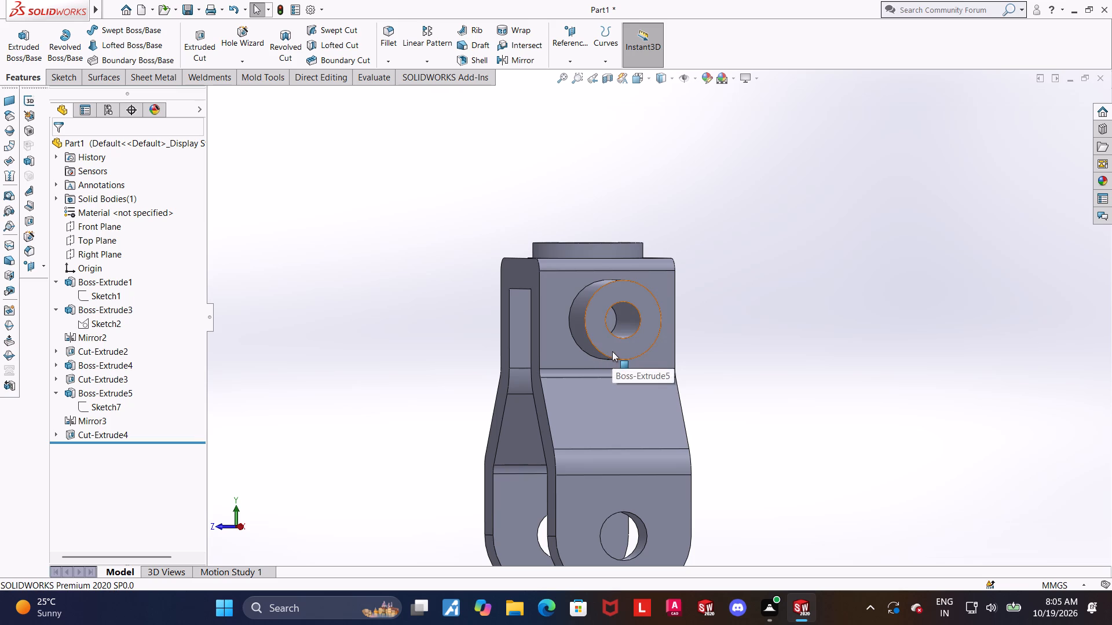
{"action": "left_click", "coordinate": [91, 230]}
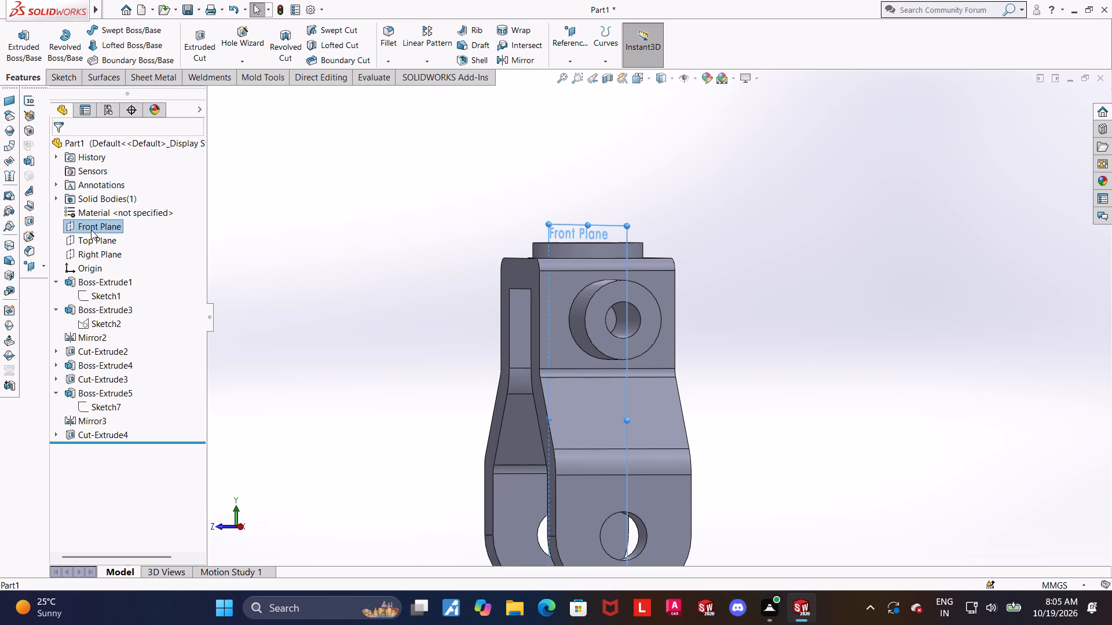
{"action": "middle_click_drag", "start_coordinate": [652, 374], "coordinate": [740, 359]}
{"action": "left_click", "coordinate": [85, 224]}
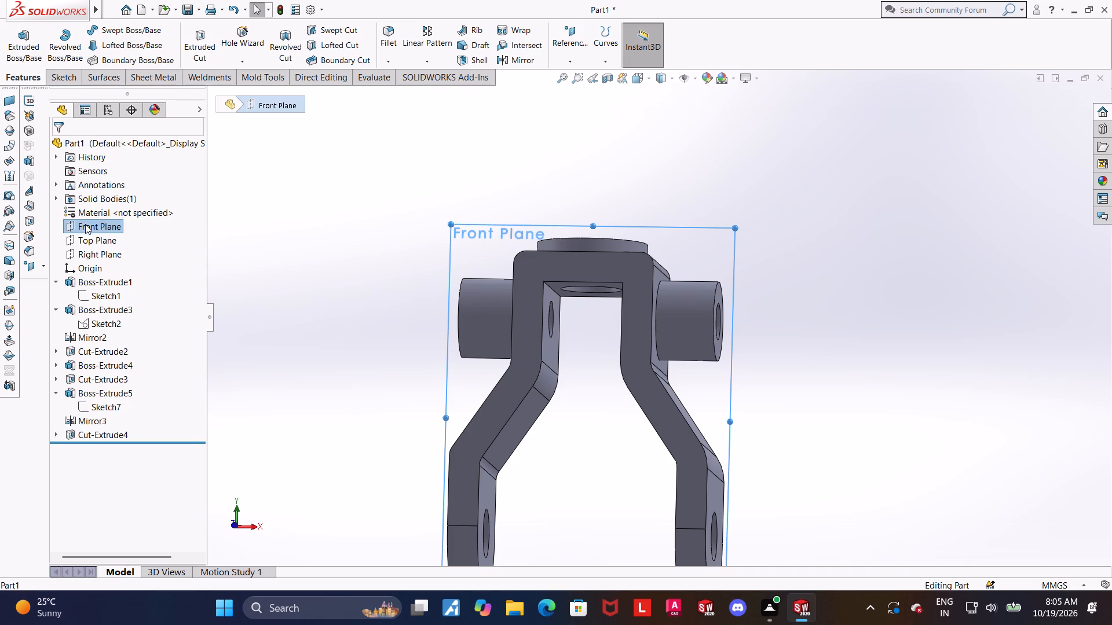
{"action": "left_click", "coordinate": [95, 207]}
{"action": "left_click", "coordinate": [112, 450]}
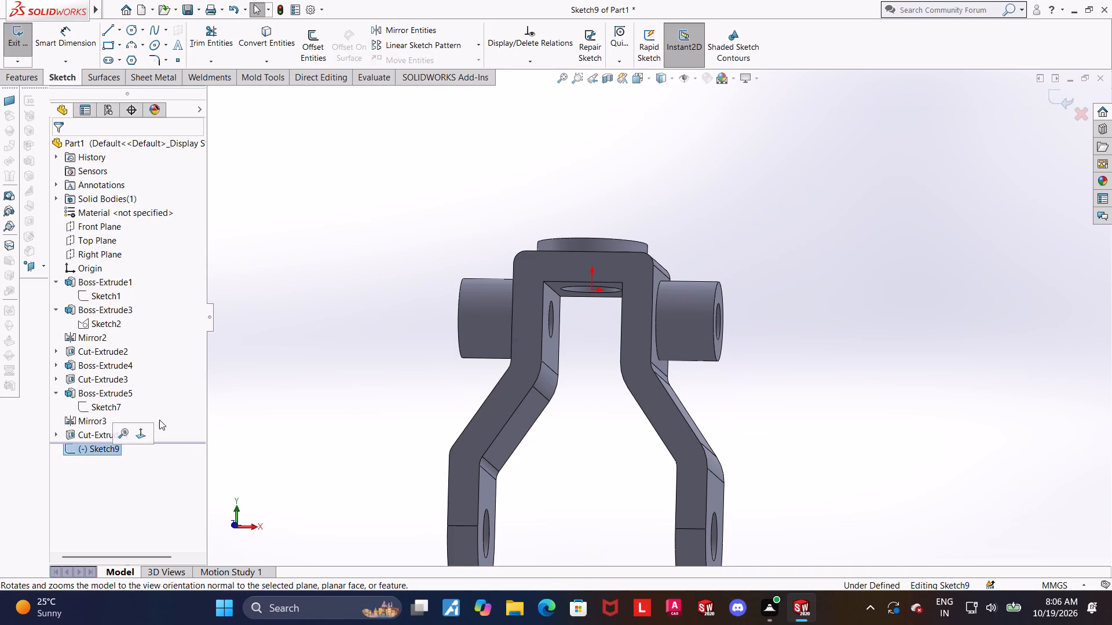
{"action": "left_click", "coordinate": [145, 429]}
{"action": "scroll", "coordinate": [689, 435], "scroll_direction": "up", "scroll_amount": 3}
{"action": "scroll", "coordinate": [788, 270], "scroll_direction": "down", "scroll_amount": 3}
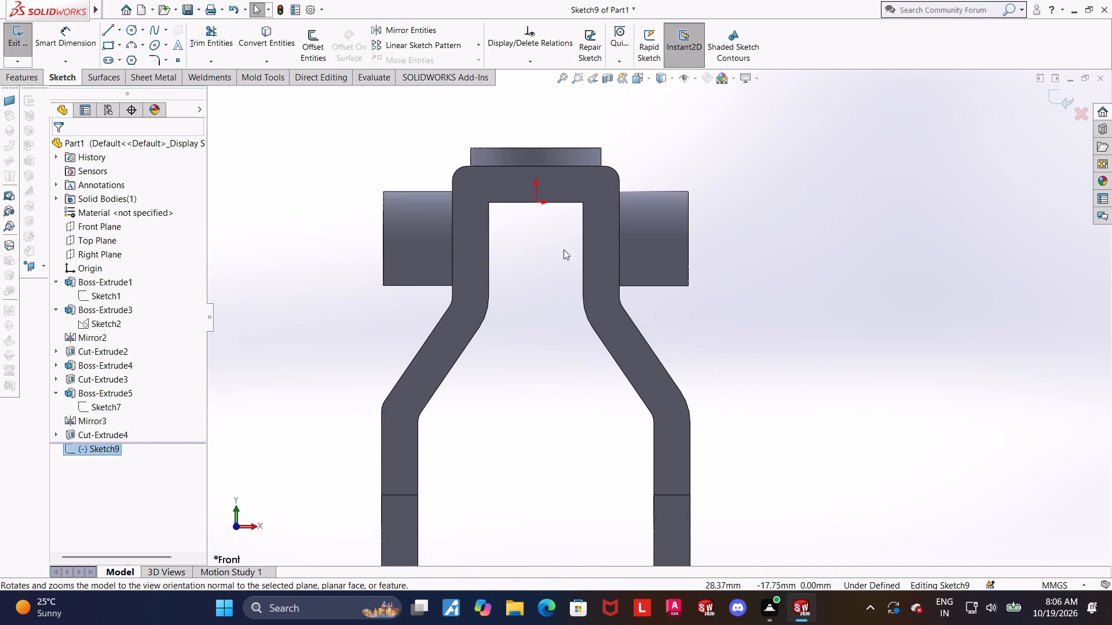
Sketch a vertical line about 31 mm long from the +X side boss's lower outer corner down toward the leg's outer bend.
{"action": "left_click", "coordinate": [106, 30]}
{"action": "scroll", "coordinate": [632, 236], "scroll_direction": "down", "scroll_amount": 2}
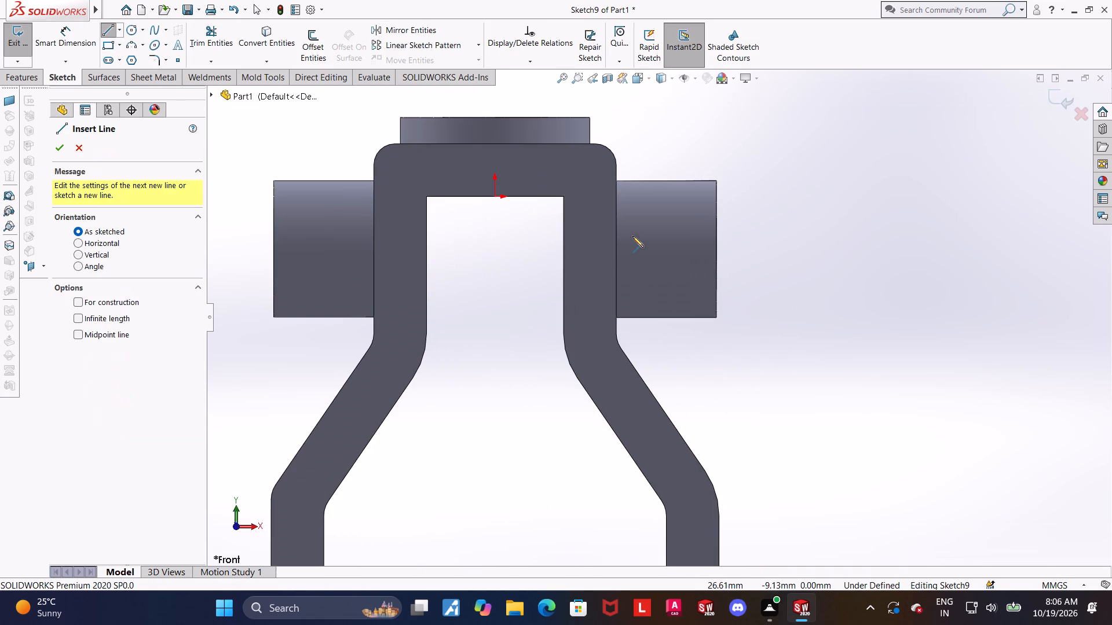
{"action": "left_click", "coordinate": [717, 318]}
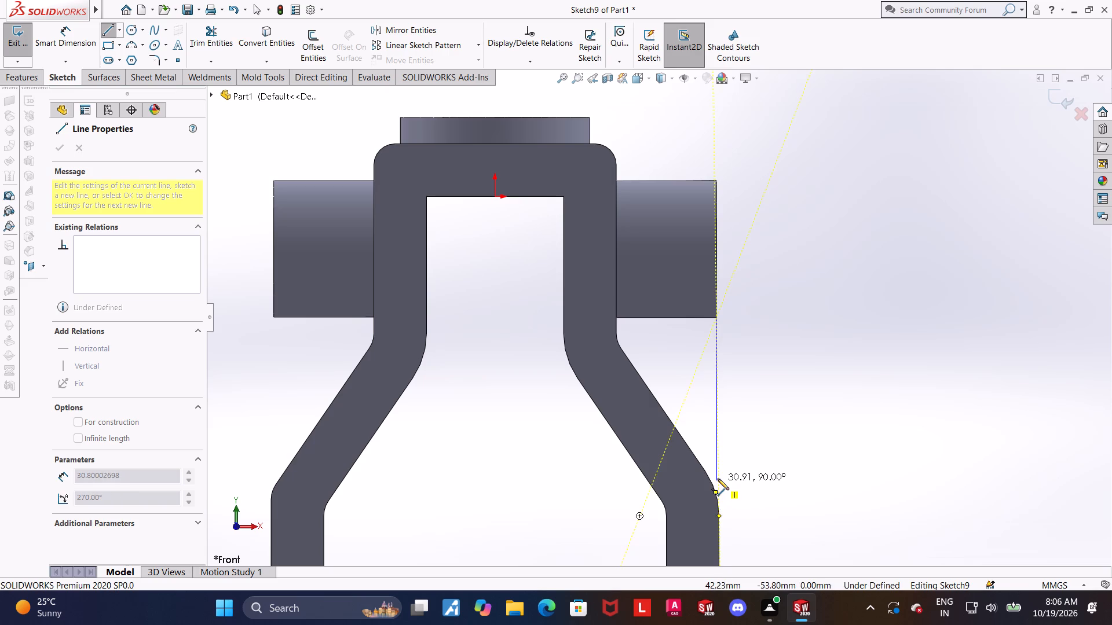
{"action": "left_click", "coordinate": [718, 479]}
{"action": "key", "text": "Escape"}
{"action": "key", "text": "Escape"}
{"action": "left_click", "coordinate": [714, 450]}
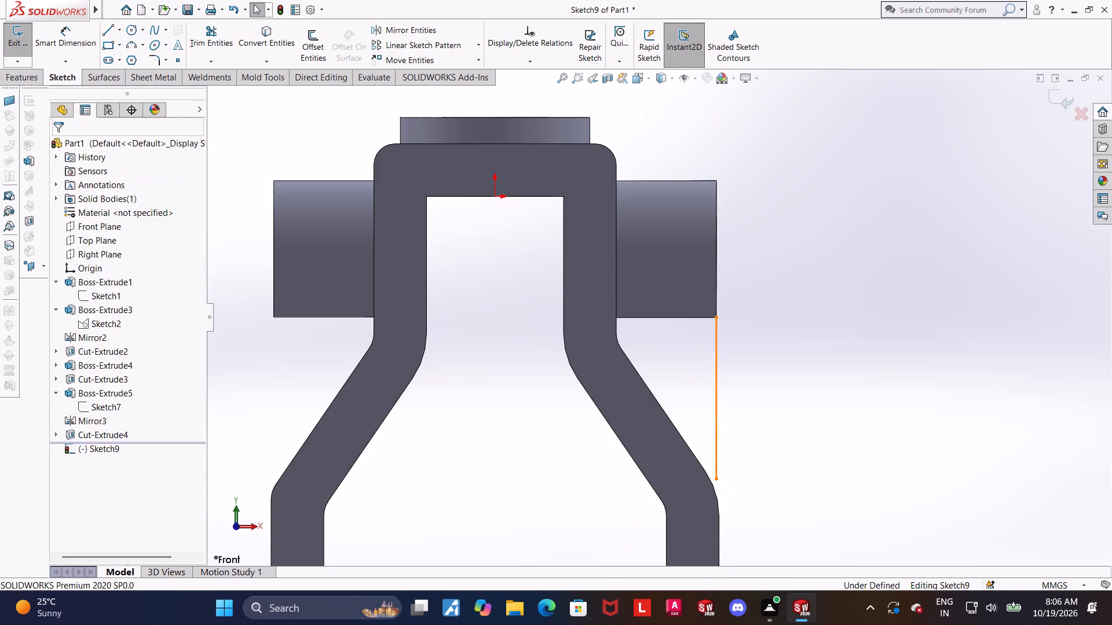
{"action": "left_click", "coordinate": [760, 399]}
{"action": "scroll", "coordinate": [761, 453], "scroll_direction": "up", "scroll_amount": 2}
{"action": "left_click", "coordinate": [761, 453]}
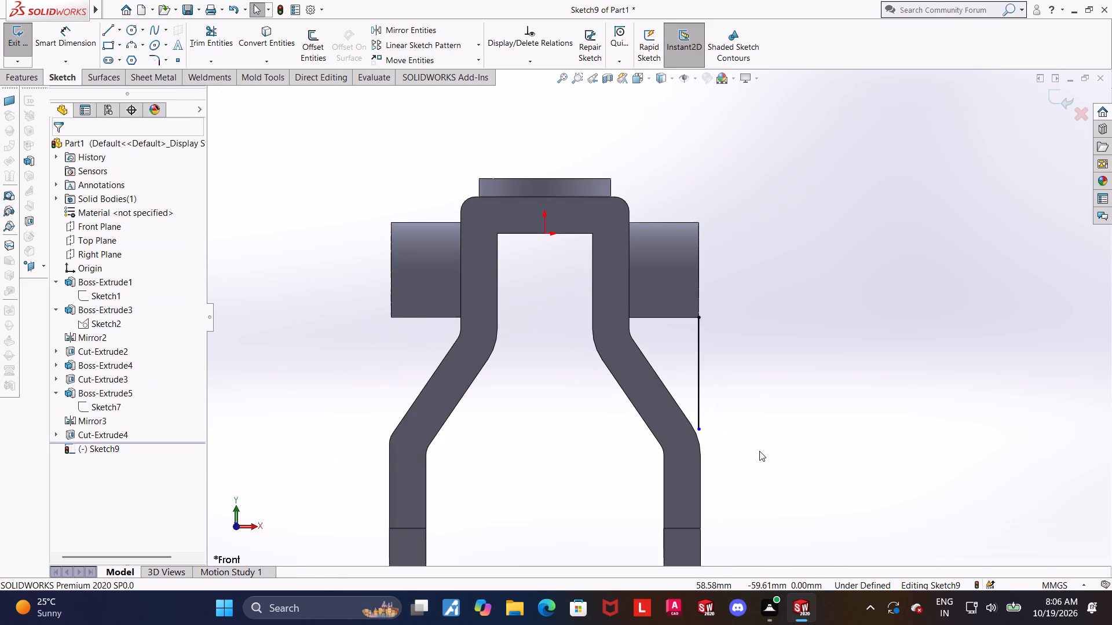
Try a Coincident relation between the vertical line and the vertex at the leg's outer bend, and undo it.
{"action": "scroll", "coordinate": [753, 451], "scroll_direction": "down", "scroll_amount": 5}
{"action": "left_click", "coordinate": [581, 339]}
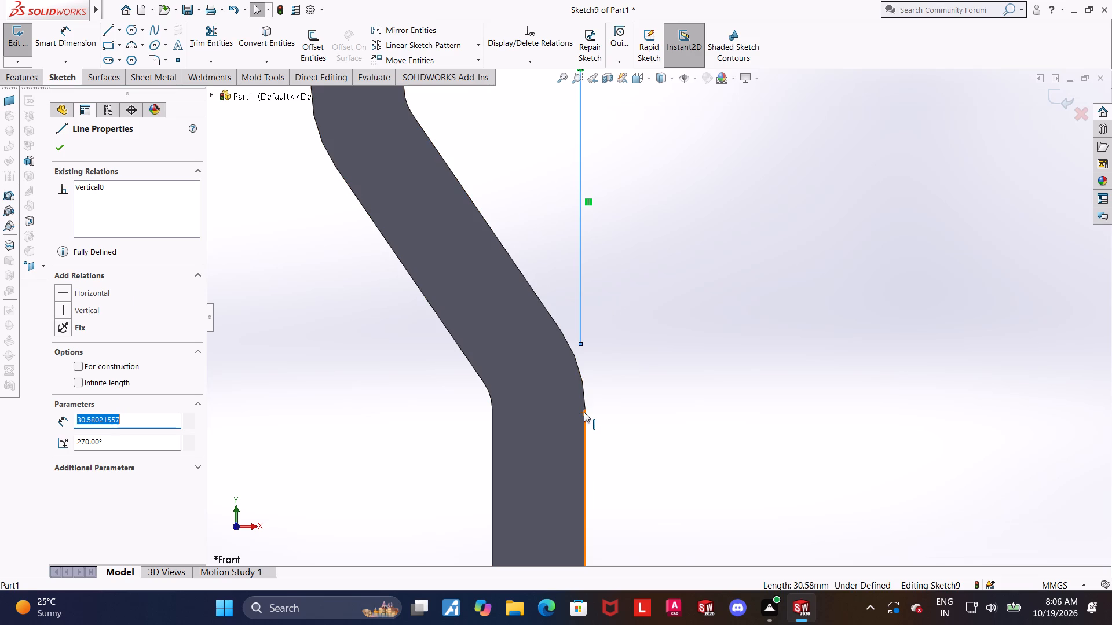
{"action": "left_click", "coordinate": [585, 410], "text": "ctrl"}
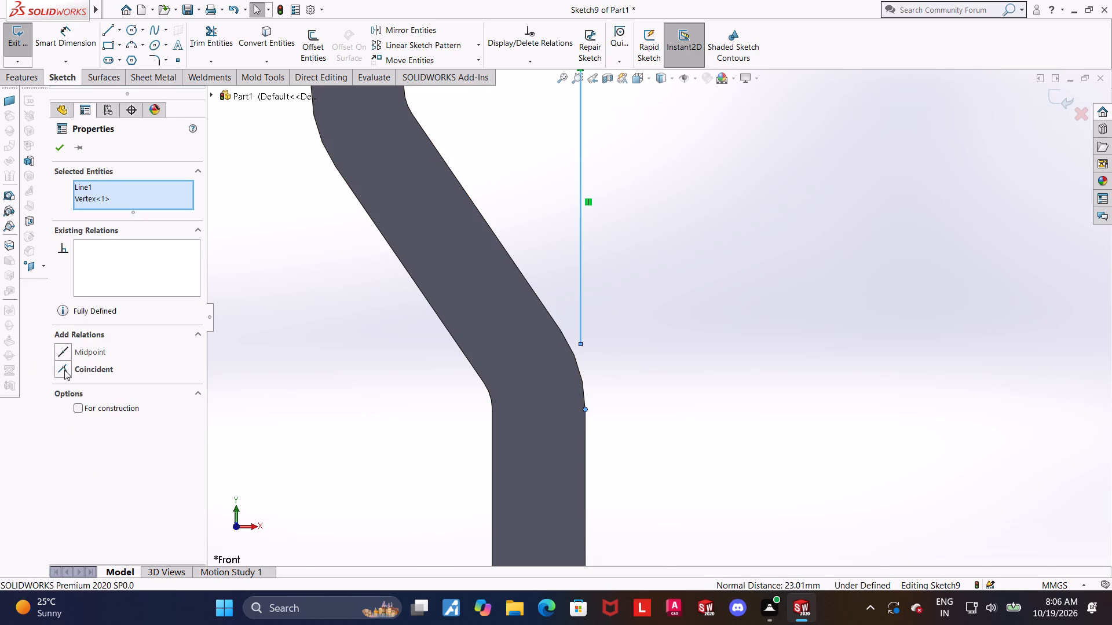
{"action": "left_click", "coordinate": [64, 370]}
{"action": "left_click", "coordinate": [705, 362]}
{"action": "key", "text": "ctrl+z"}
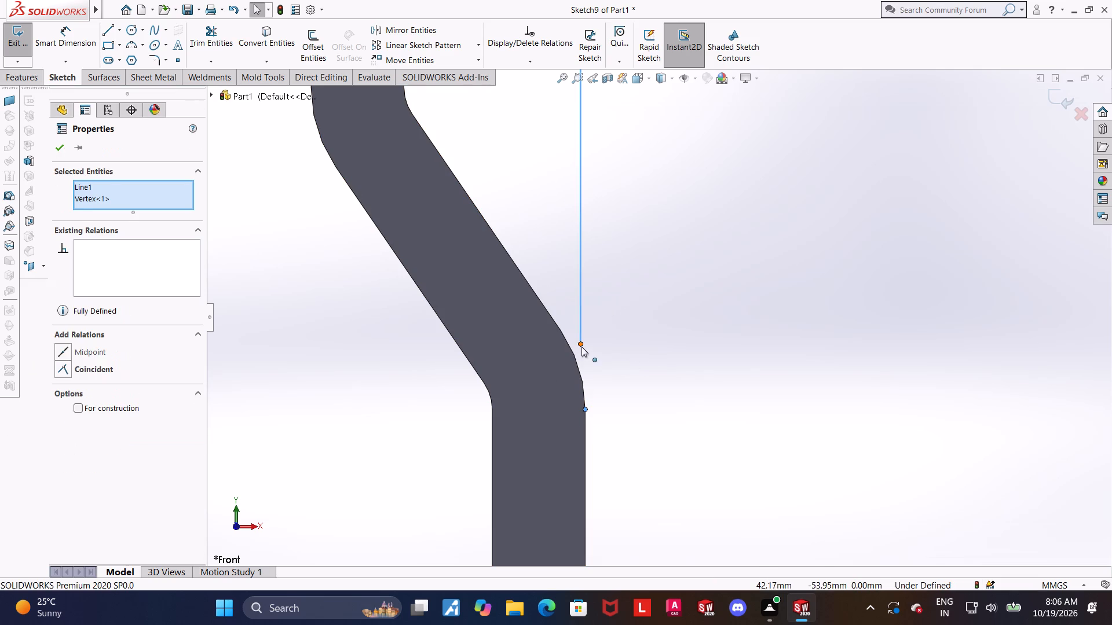
Lengthen the vertical line by moving its lower endpoint down to just inside the leg's outer bend.
{"action": "left_click_drag", "start_coordinate": [580, 345], "coordinate": [576, 396]}
{"action": "left_click", "coordinate": [620, 377]}
{"action": "key", "text": "Escape"}
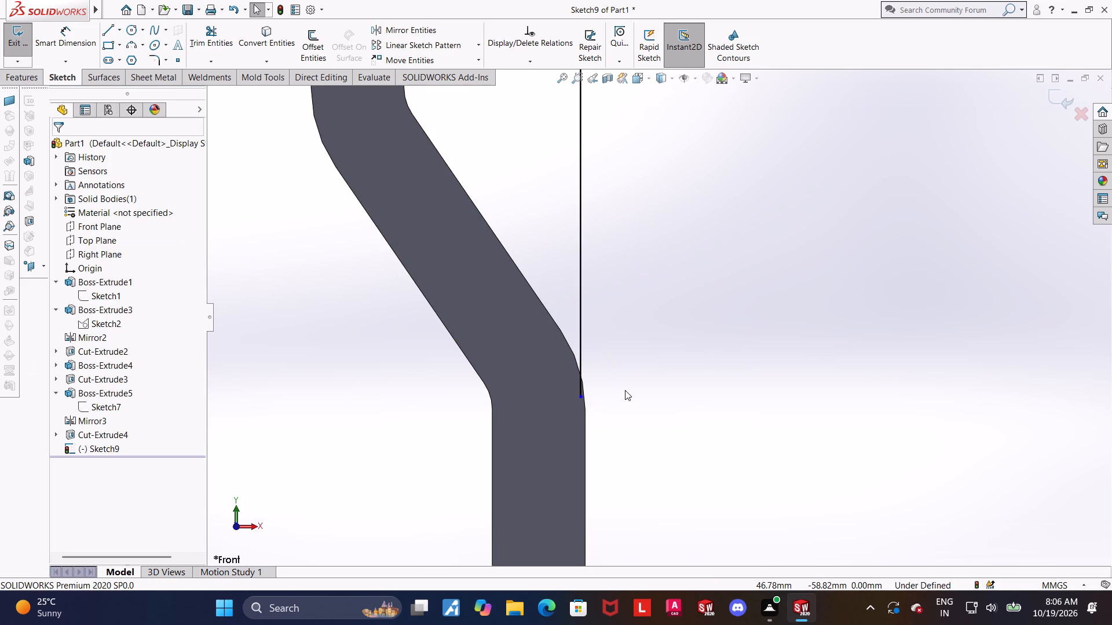
Make the vertical line's lower endpoint coincident with the curved edge of the leg's outer bend, and finish the sketch.
{"action": "scroll", "coordinate": [625, 390], "scroll_direction": "down", "scroll_amount": 3}
{"action": "left_click", "coordinate": [553, 388], "text": "ctrl"}
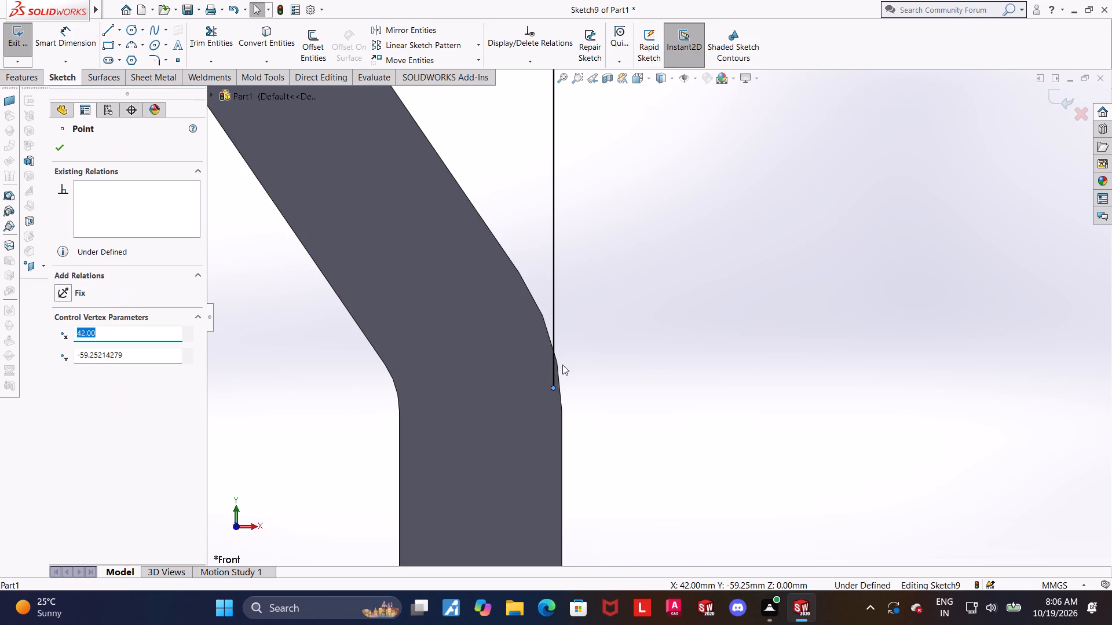
{"action": "left_click", "coordinate": [558, 367], "text": "ctrl"}
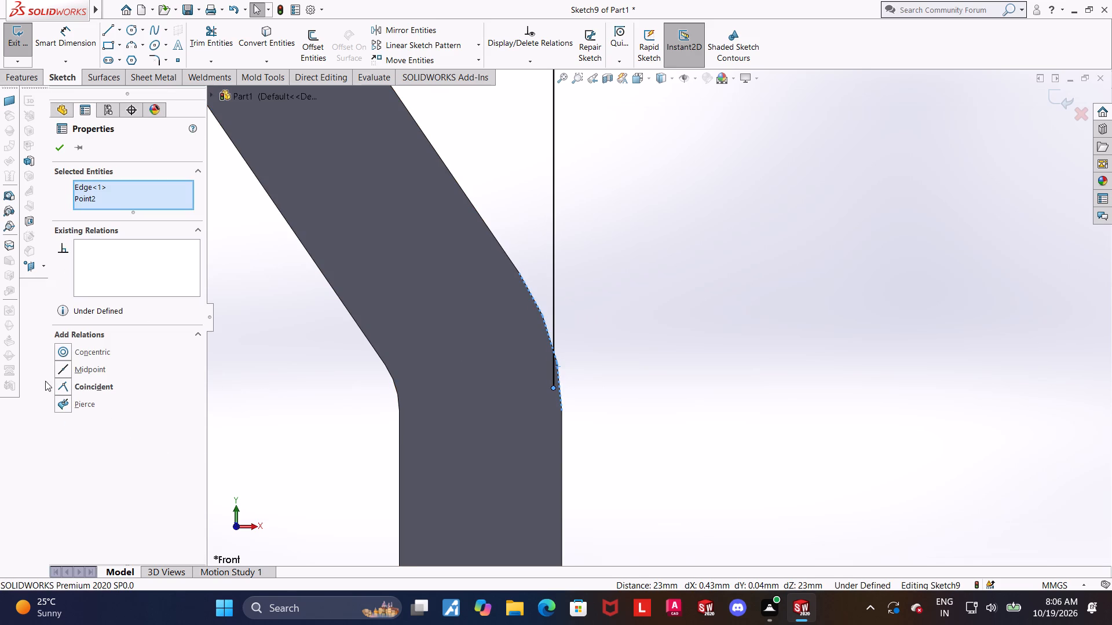
{"action": "left_click", "coordinate": [64, 387]}
{"action": "left_click", "coordinate": [693, 400]}
{"action": "scroll", "coordinate": [693, 398], "scroll_direction": "up", "scroll_amount": 4}
{"action": "scroll", "coordinate": [704, 328], "scroll_direction": "down", "scroll_amount": 3}
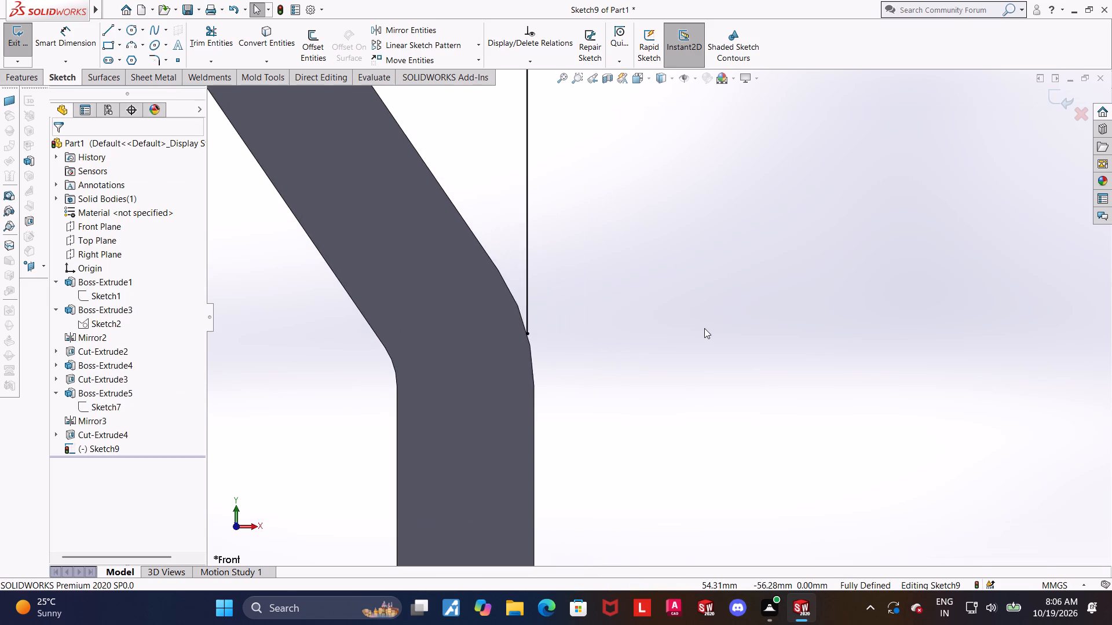
{"action": "middle_click_drag", "start_coordinate": [699, 329], "coordinate": [675, 341]}
{"action": "scroll", "coordinate": [675, 341], "scroll_direction": "up", "scroll_amount": 5}
{"action": "scroll", "coordinate": [793, 259], "scroll_direction": "up", "scroll_amount": 3}
{"action": "scroll", "coordinate": [734, 253], "scroll_direction": "down", "scroll_amount": 2}
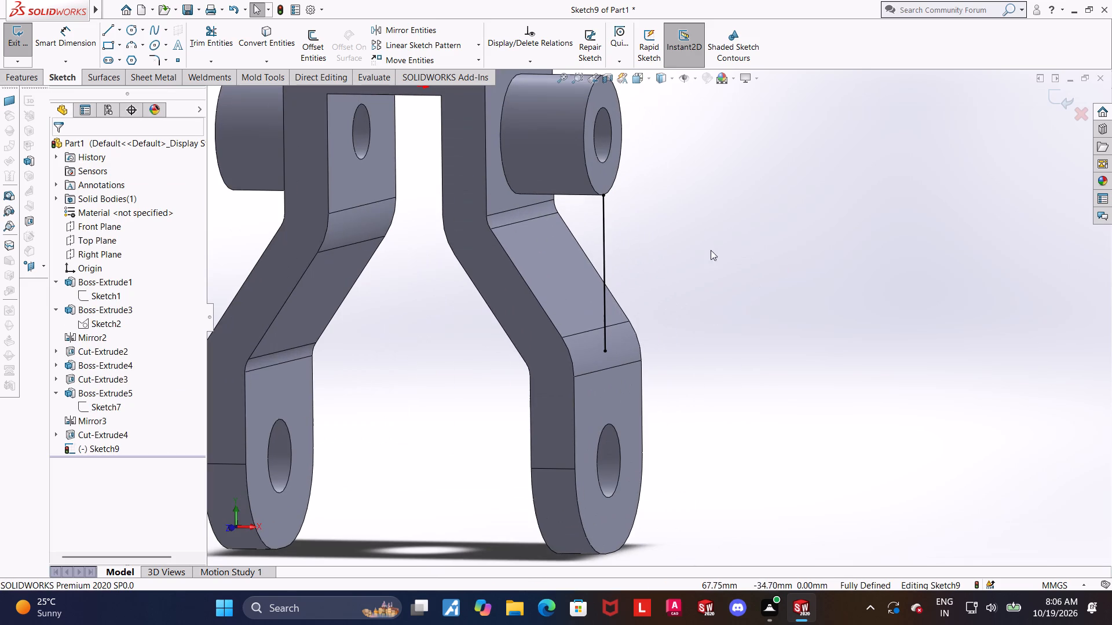
{"action": "left_click", "coordinate": [1045, 95]}
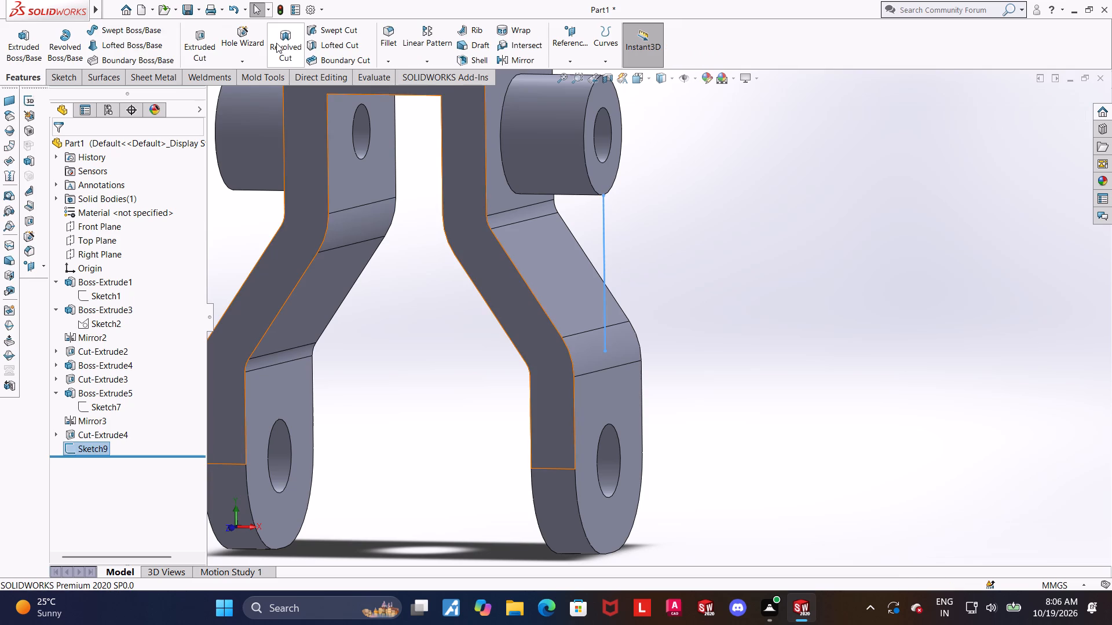
Create a 10 mm thick rib, both sides of the vertical line, filling between the +X side boss and the leg.
{"action": "left_click", "coordinate": [463, 29]}
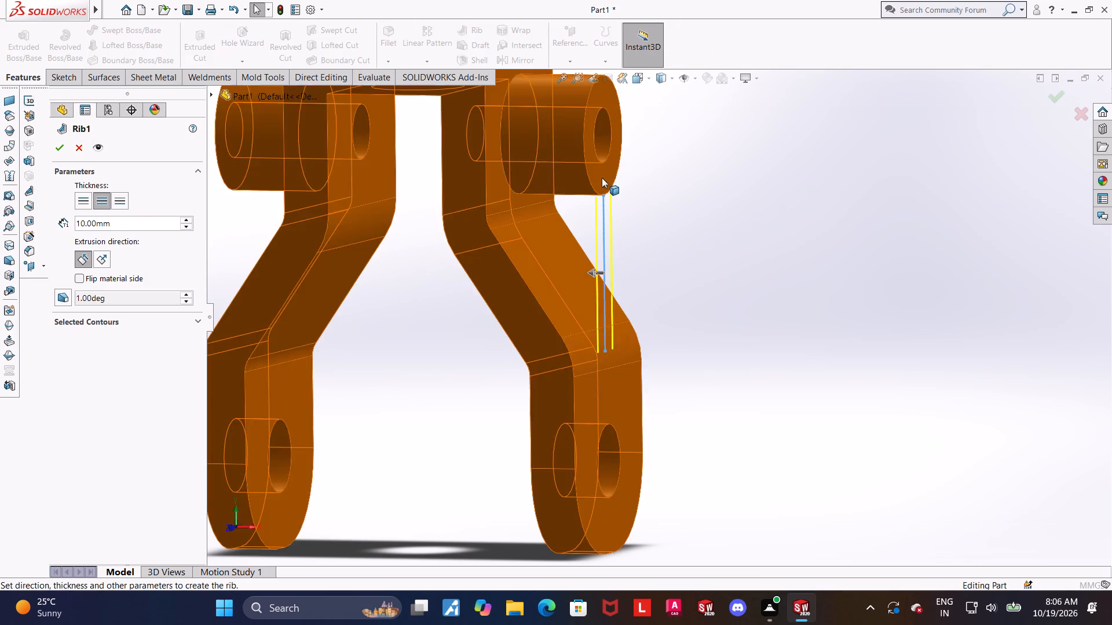
{"action": "scroll", "coordinate": [679, 336], "scroll_direction": "up", "scroll_amount": 1}
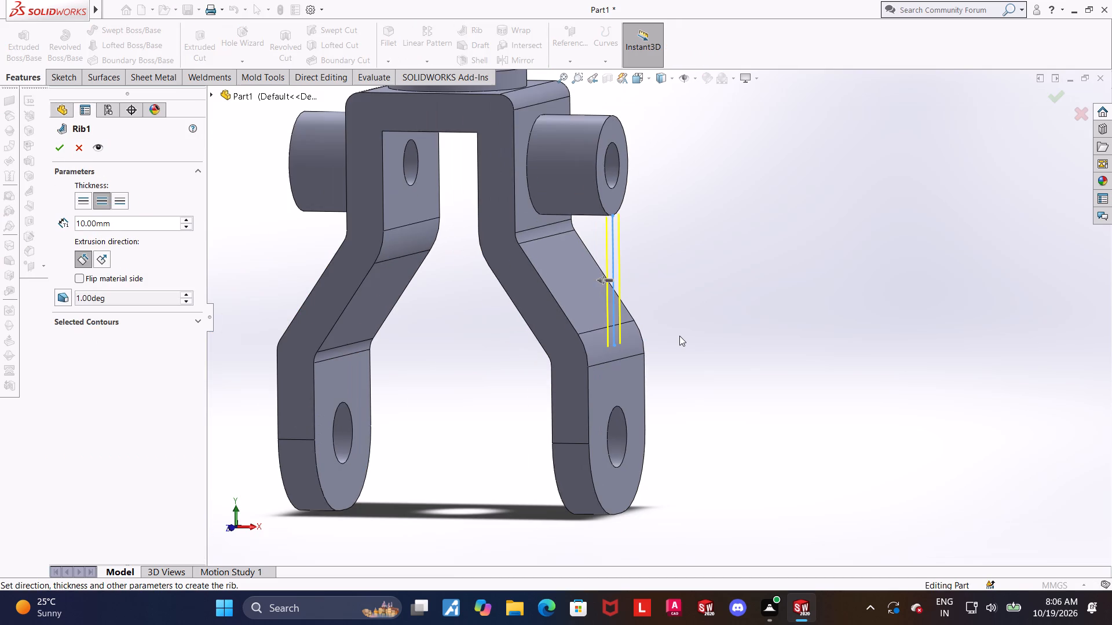
{"action": "scroll", "coordinate": [679, 341], "scroll_direction": "up", "scroll_amount": 1}
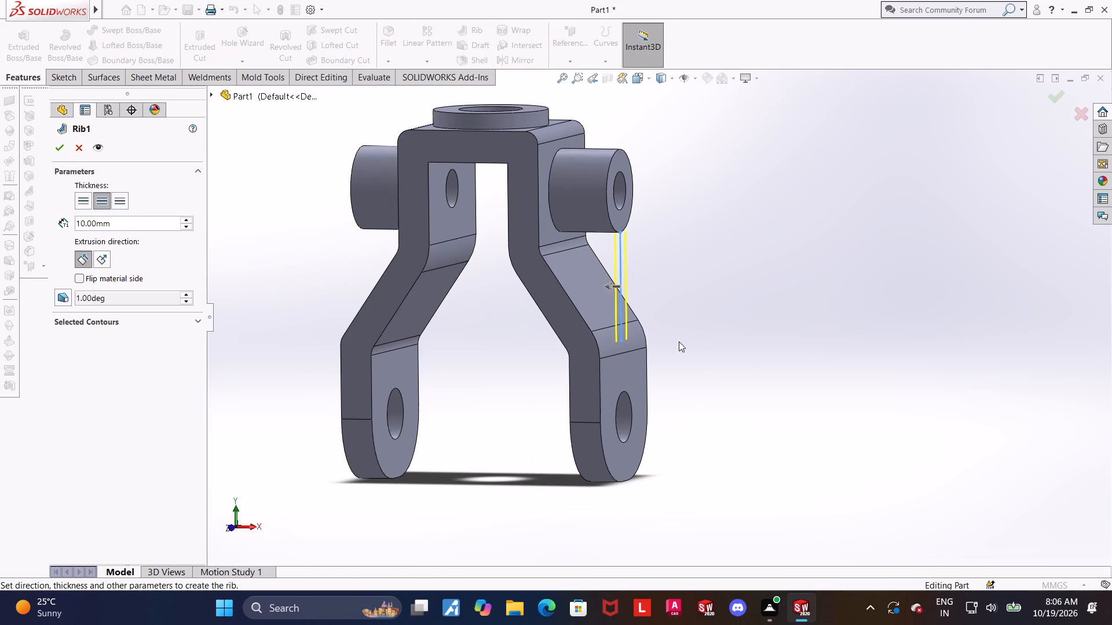
{"action": "scroll", "coordinate": [803, 351], "scroll_direction": "down", "scroll_amount": 2}
{"action": "middle_click_drag", "start_coordinate": [802, 350], "coordinate": [791, 354]}
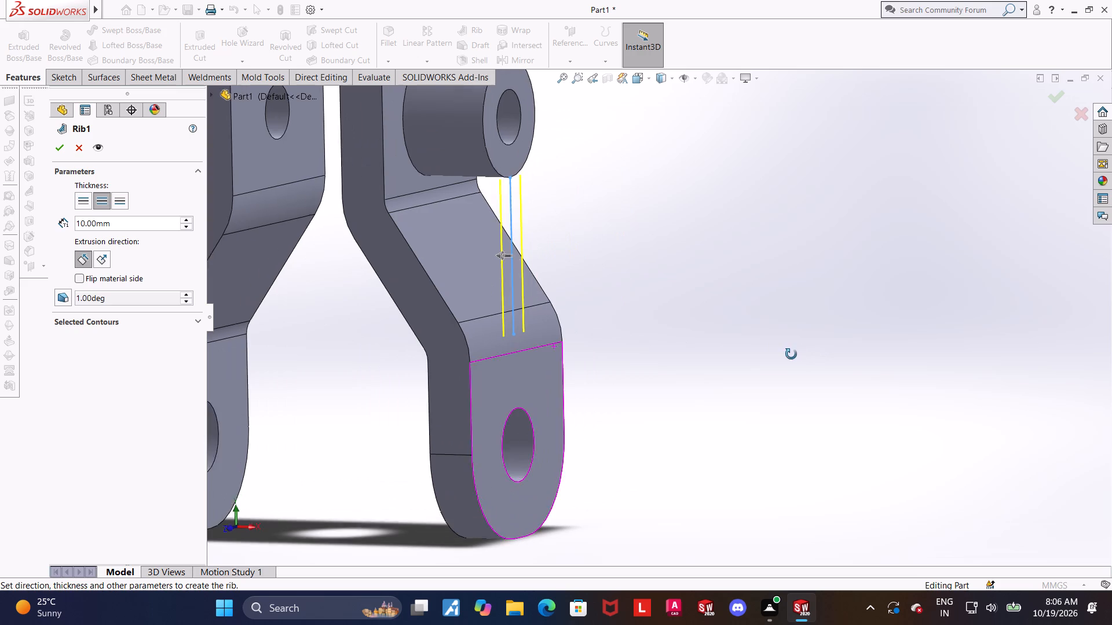
{"action": "middle_click_drag", "start_coordinate": [791, 354], "coordinate": [785, 356]}
{"action": "left_click", "coordinate": [54, 146]}
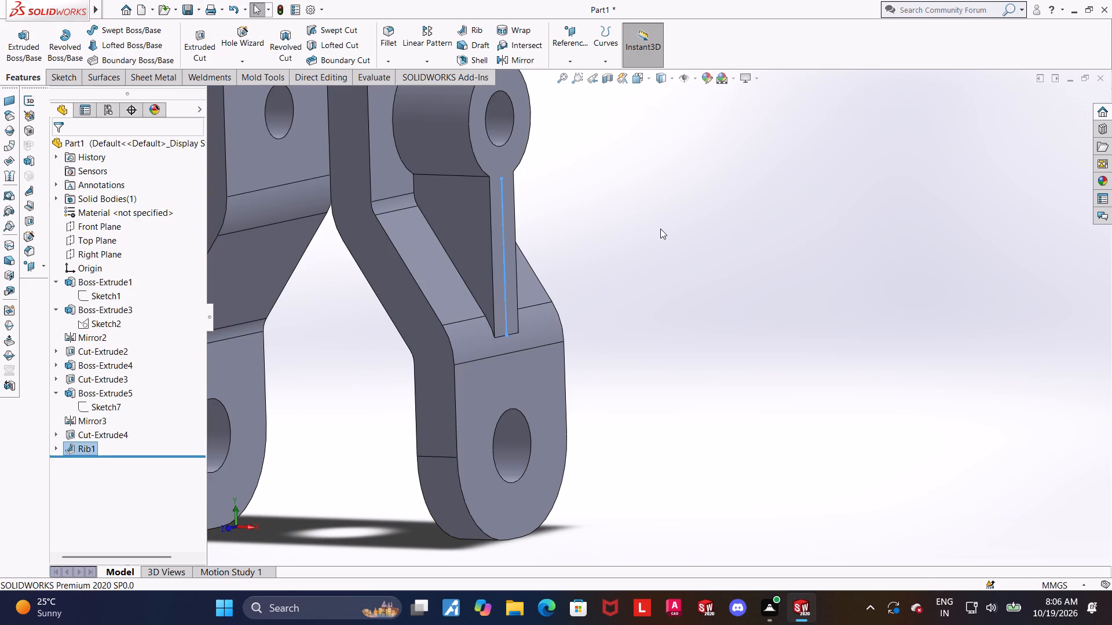
{"action": "left_click", "coordinate": [660, 229]}
Examine the rib between the side boss and the leg from the front, outer side and opposite side.
{"action": "scroll", "coordinate": [660, 229], "scroll_direction": "up", "scroll_amount": 3}
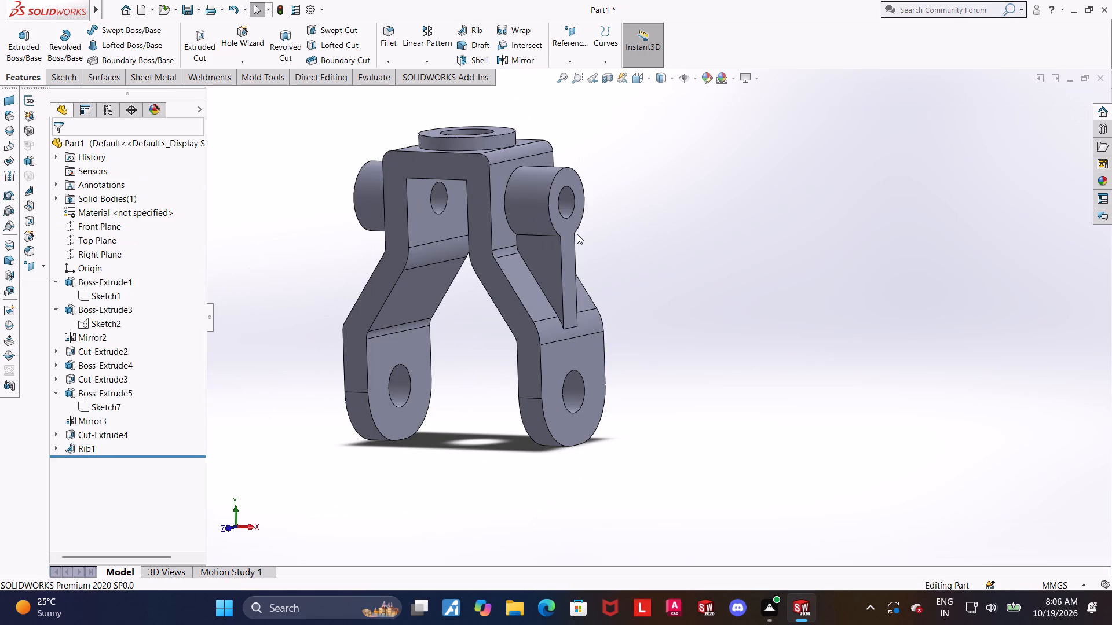
{"action": "scroll", "coordinate": [586, 255], "scroll_direction": "down", "scroll_amount": 2}
{"action": "middle_click_drag", "start_coordinate": [595, 270], "coordinate": [577, 278]}
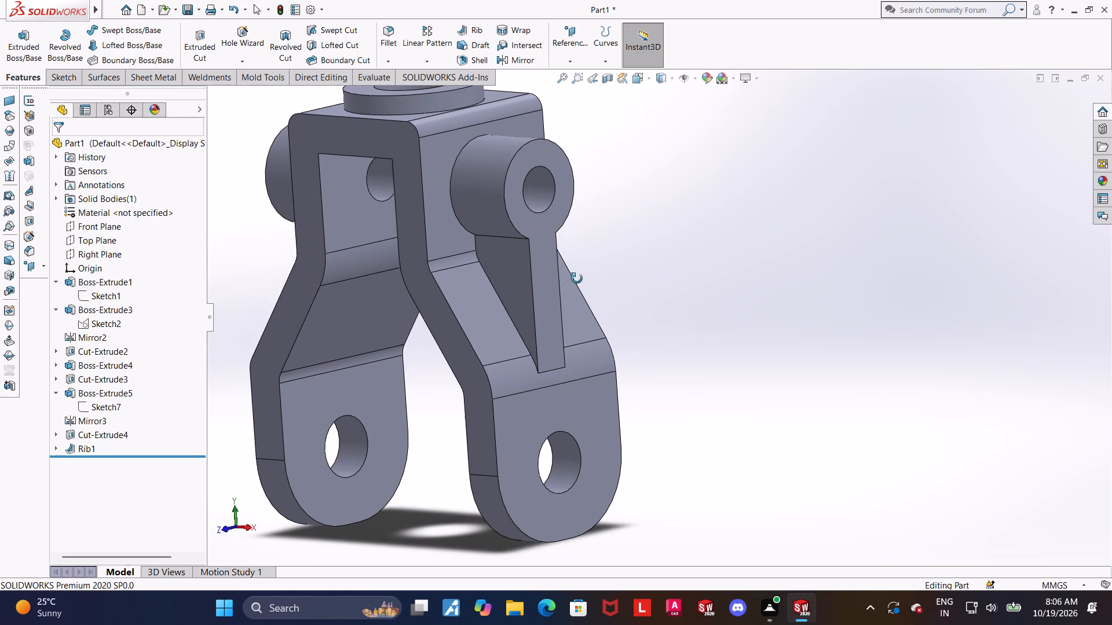
{"action": "middle_click_drag", "start_coordinate": [577, 278], "coordinate": [594, 292]}
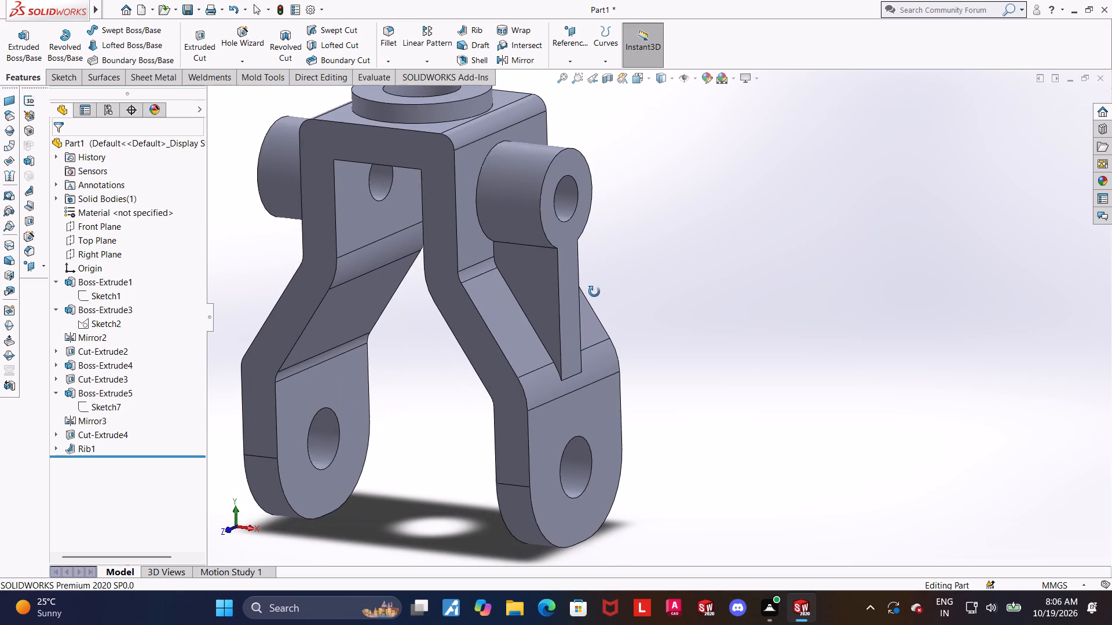
{"action": "middle_click_drag", "start_coordinate": [594, 292], "coordinate": [579, 284]}
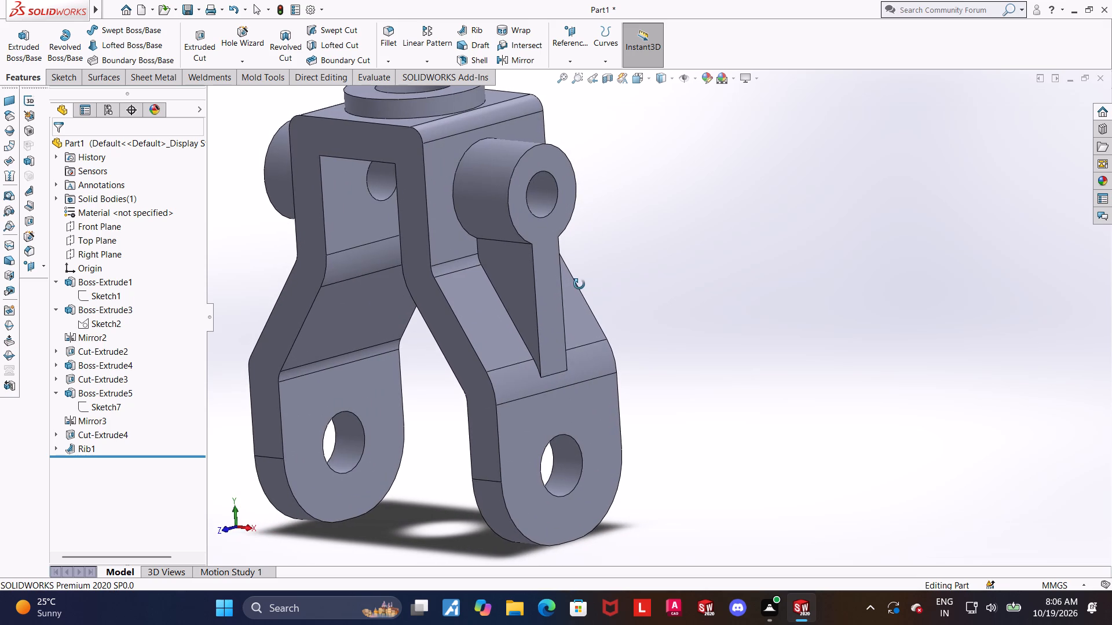
{"action": "middle_click_drag", "start_coordinate": [579, 284], "coordinate": [570, 298]}
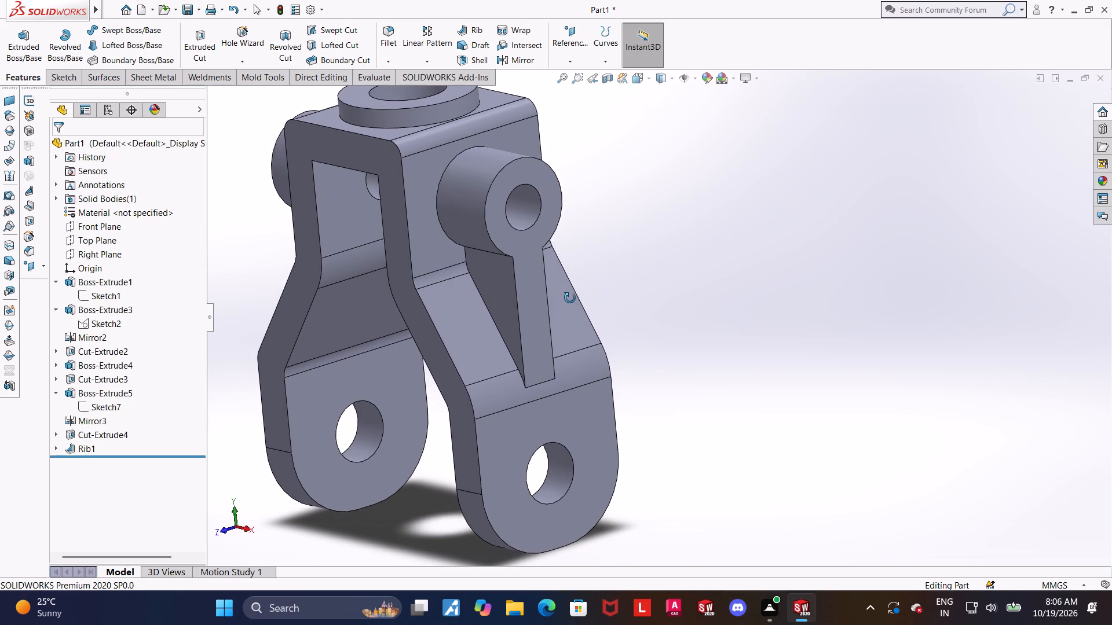
{"action": "middle_click_drag", "start_coordinate": [570, 298], "coordinate": [689, 255]}
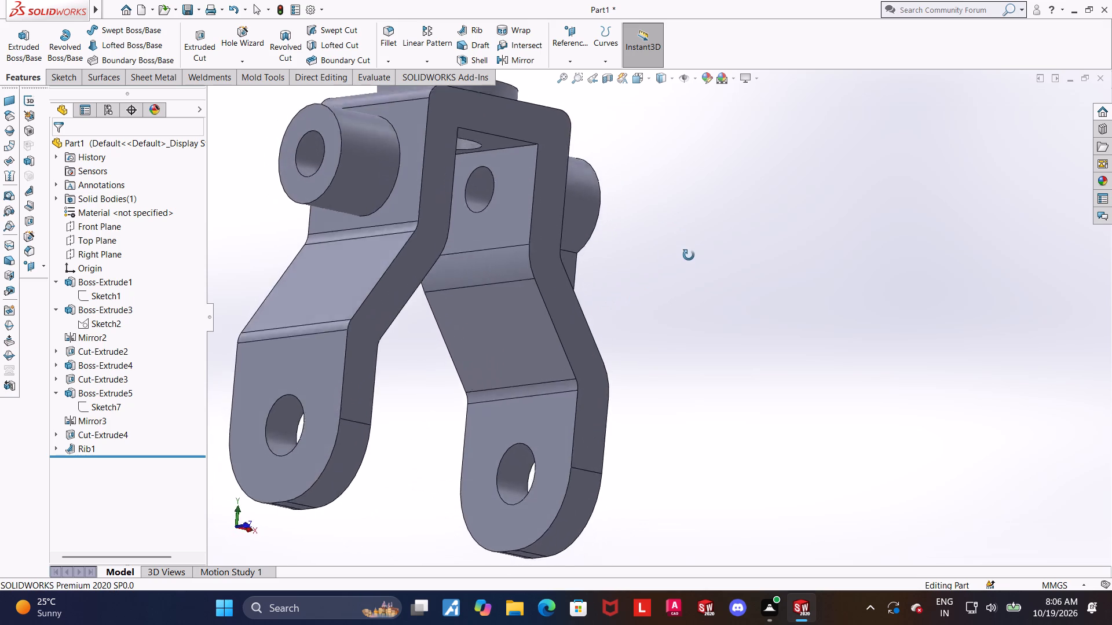
{"action": "middle_click_drag", "start_coordinate": [689, 255], "coordinate": [632, 276]}
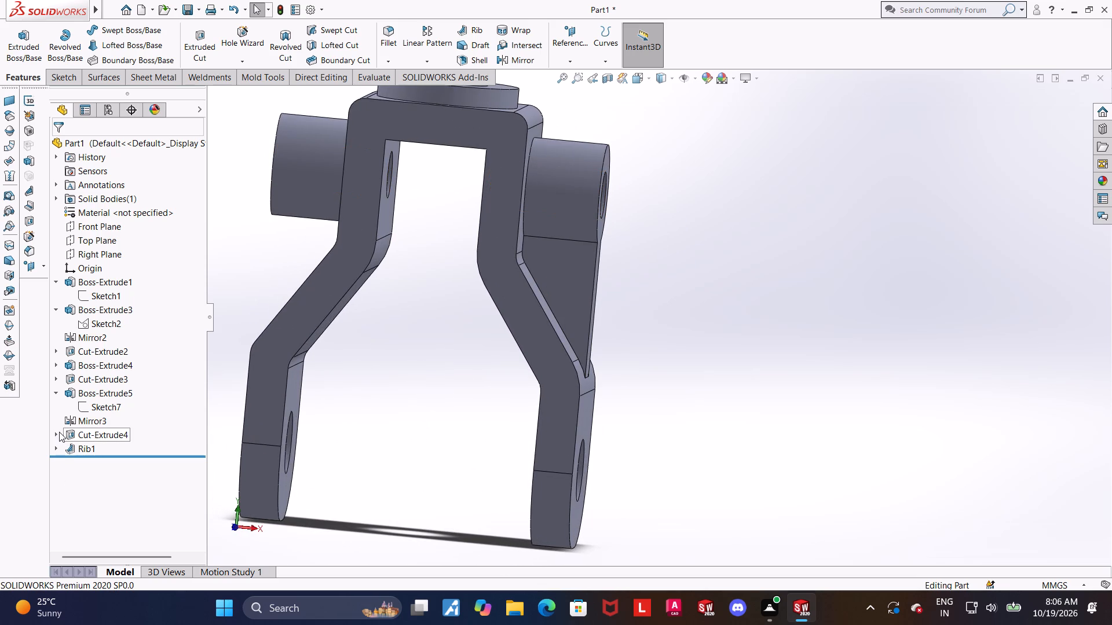
Open the side boss extrusion's definition, examine its settings and preview from several angles, and leave it without changes.
{"action": "left_click", "coordinate": [57, 392]}
{"action": "left_click", "coordinate": [73, 392]}
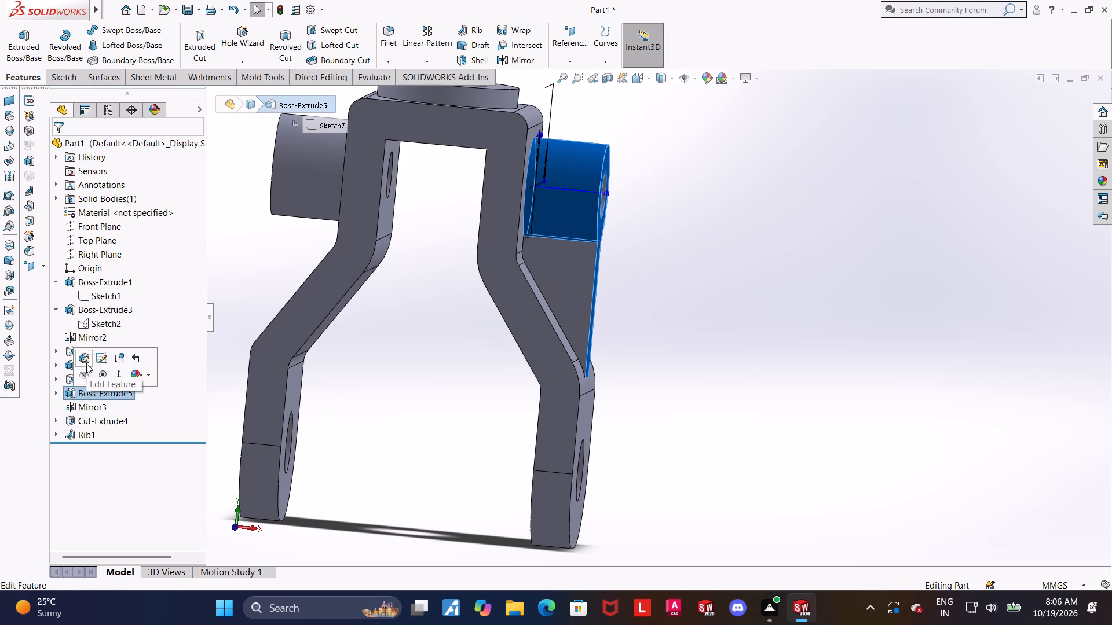
{"action": "left_click", "coordinate": [86, 358]}
{"action": "scroll", "coordinate": [744, 334], "scroll_direction": "up", "scroll_amount": 1}
{"action": "middle_click_drag", "start_coordinate": [745, 334], "coordinate": [774, 262]}
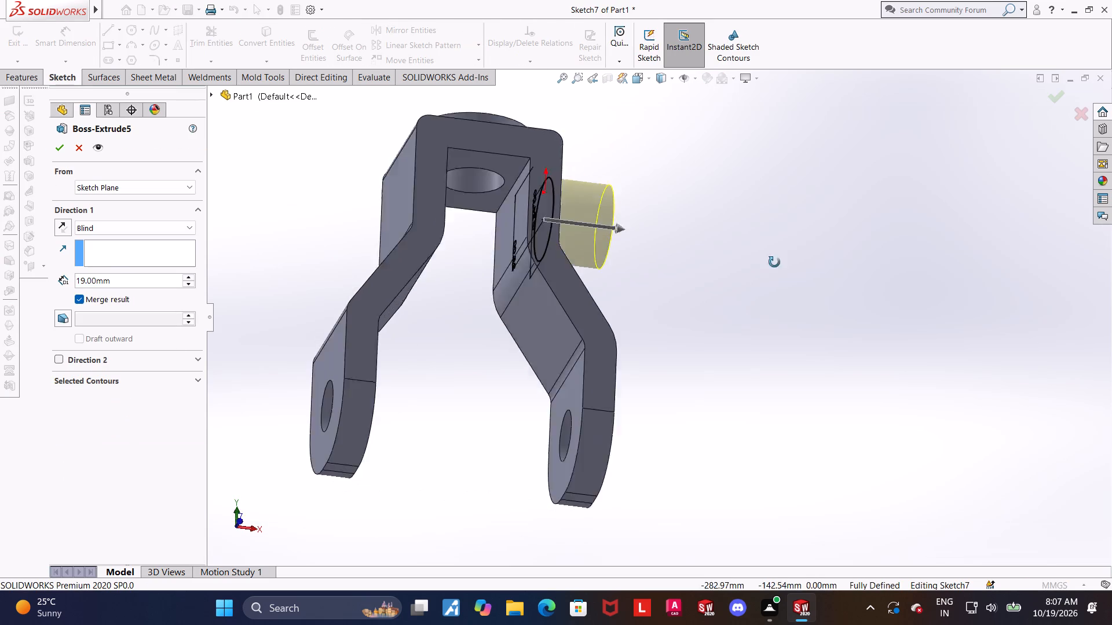
{"action": "middle_click_drag", "start_coordinate": [774, 262], "coordinate": [749, 323]}
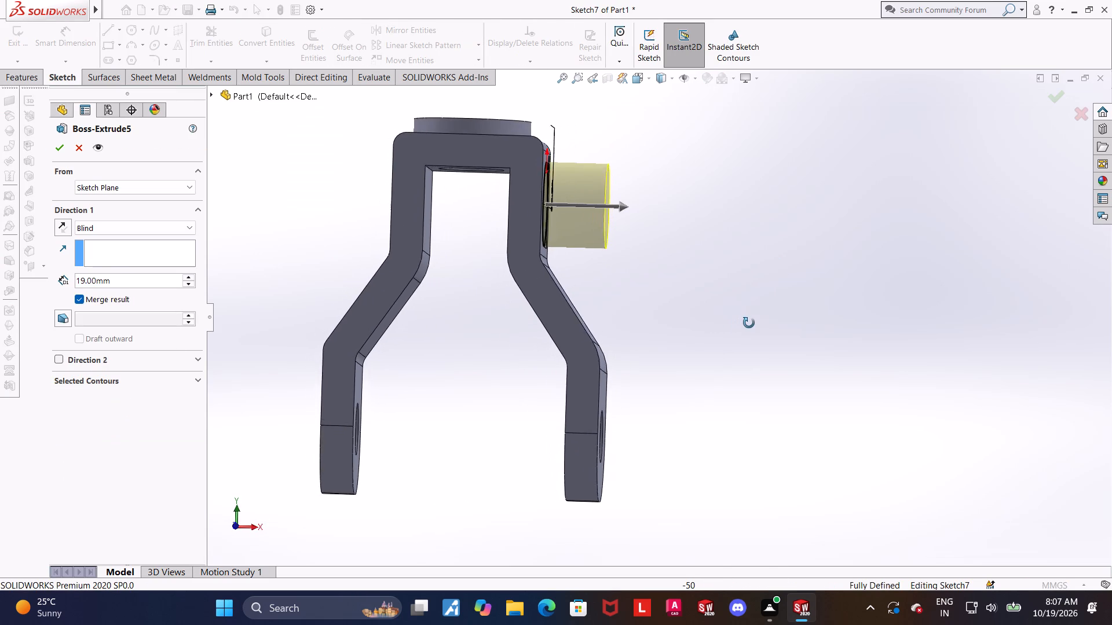
{"action": "middle_click_drag", "start_coordinate": [749, 323], "coordinate": [751, 330]}
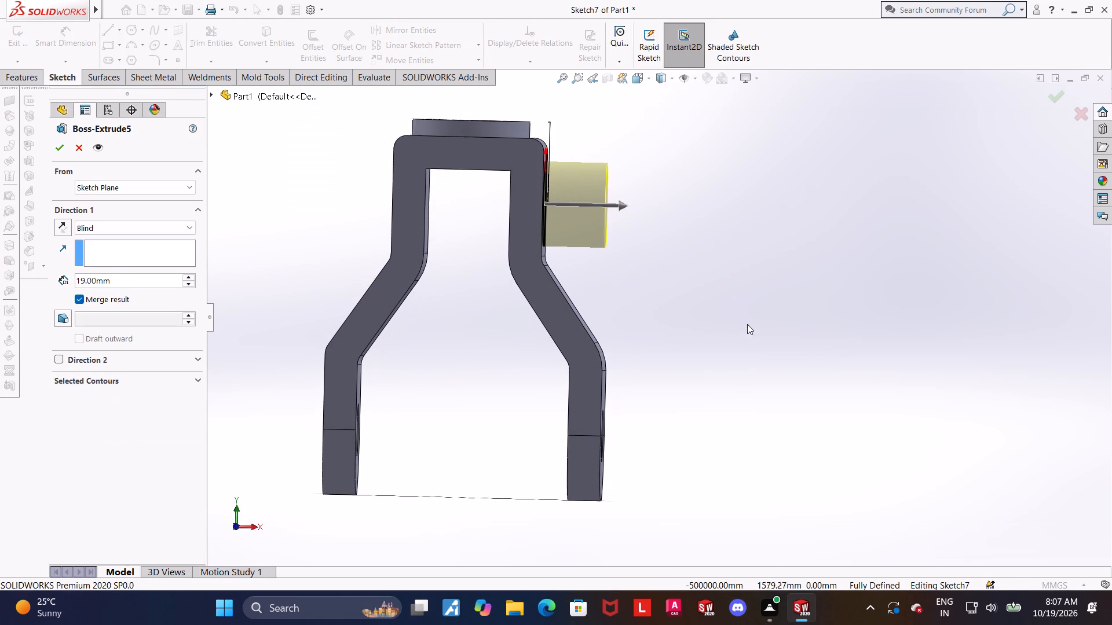
{"action": "middle_click_drag", "start_coordinate": [719, 317], "coordinate": [716, 337]}
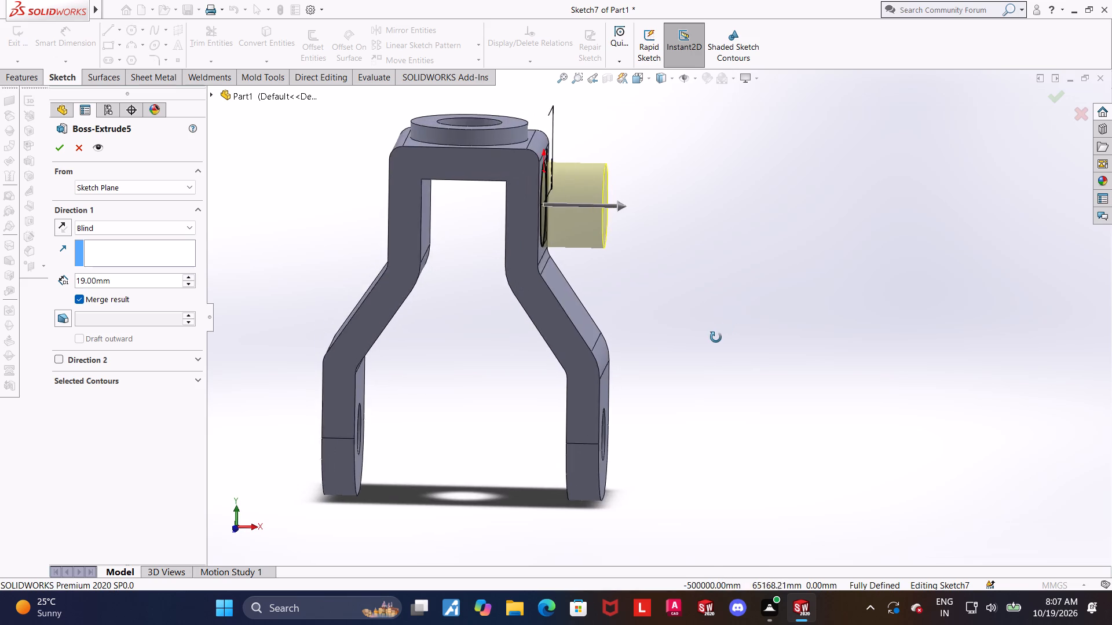
{"action": "middle_click_drag", "start_coordinate": [716, 337], "coordinate": [709, 367]}
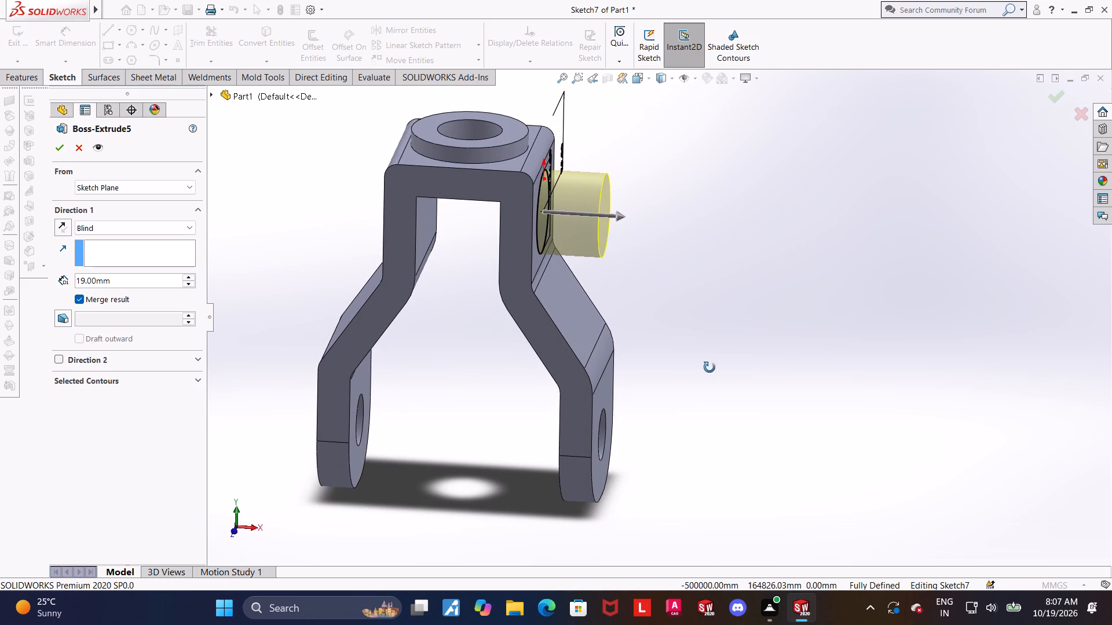
{"action": "middle_click_drag", "start_coordinate": [709, 367], "coordinate": [701, 369]}
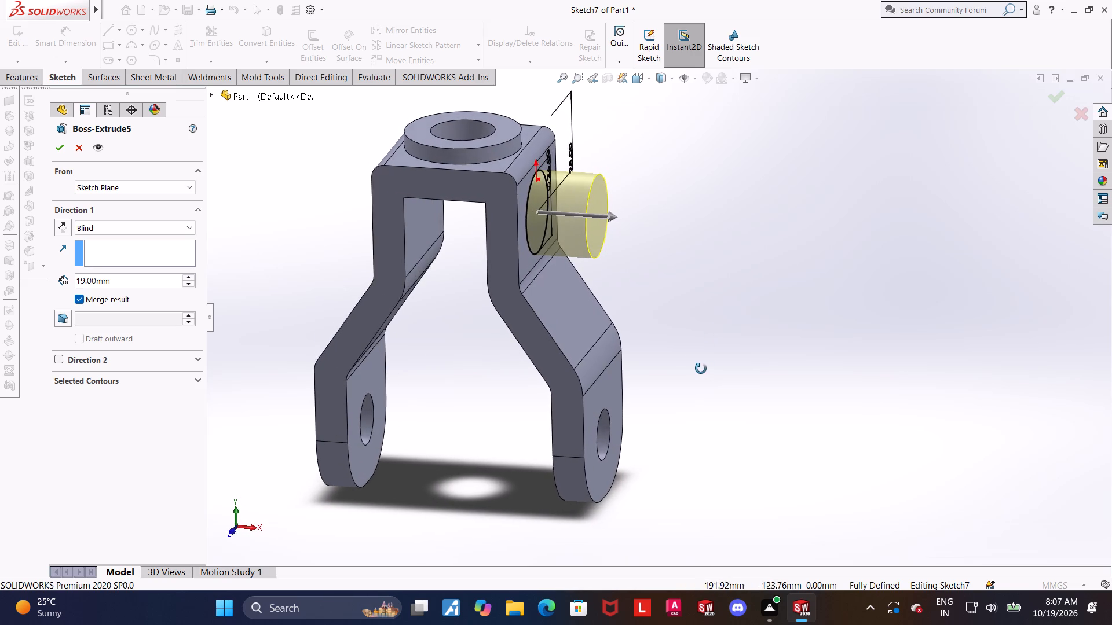
{"action": "middle_click_drag", "start_coordinate": [701, 369], "coordinate": [700, 367]}
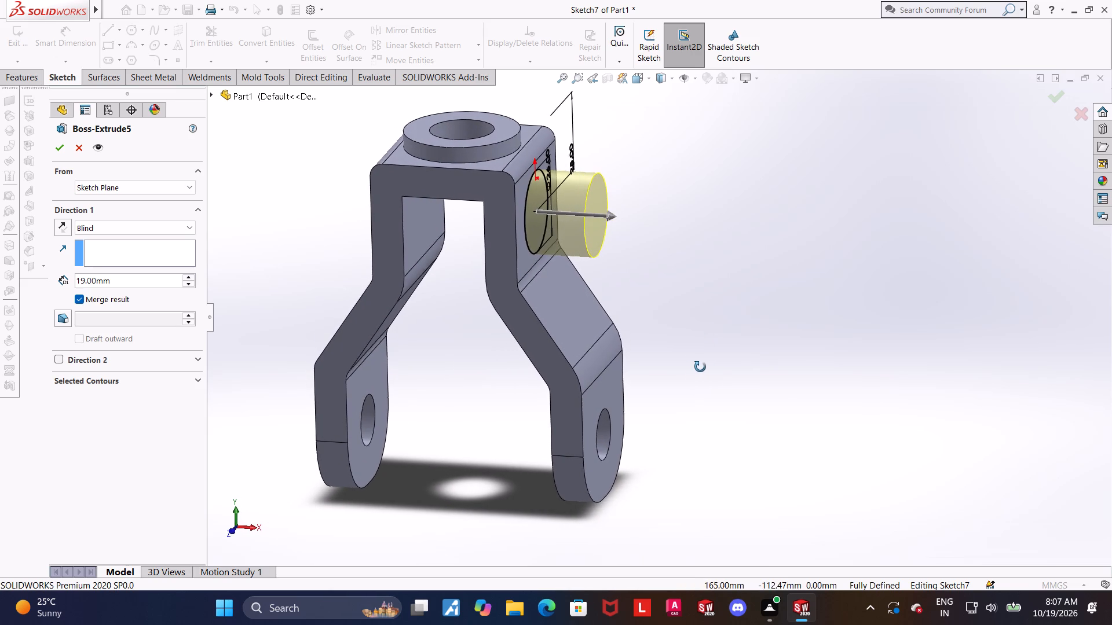
{"action": "middle_click_drag", "start_coordinate": [700, 367], "coordinate": [660, 394]}
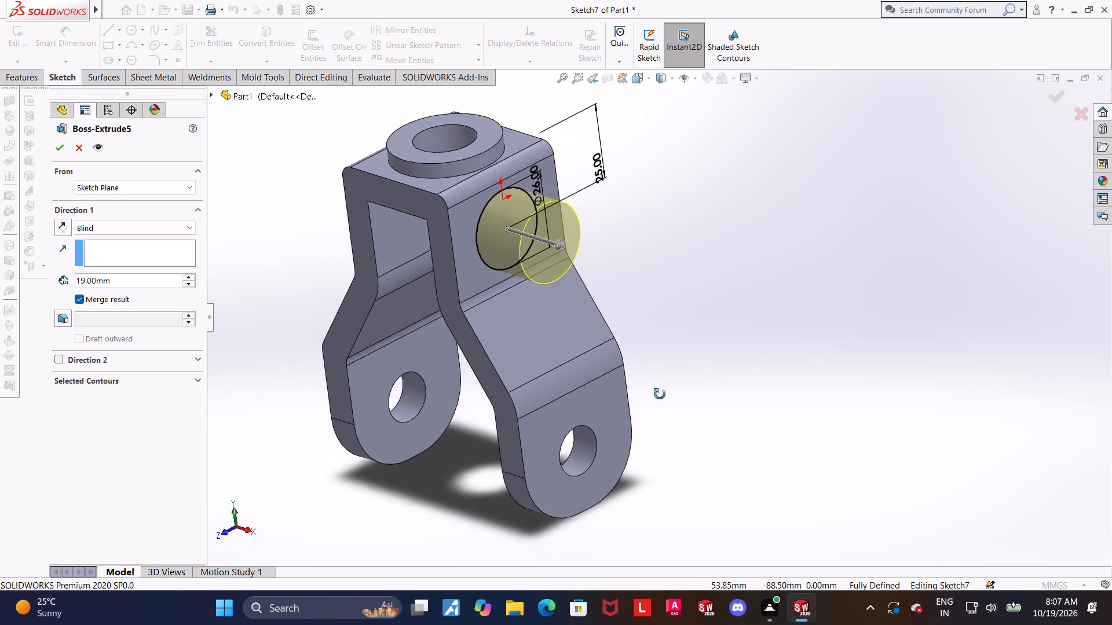
{"action": "middle_click_drag", "start_coordinate": [660, 394], "coordinate": [641, 399]}
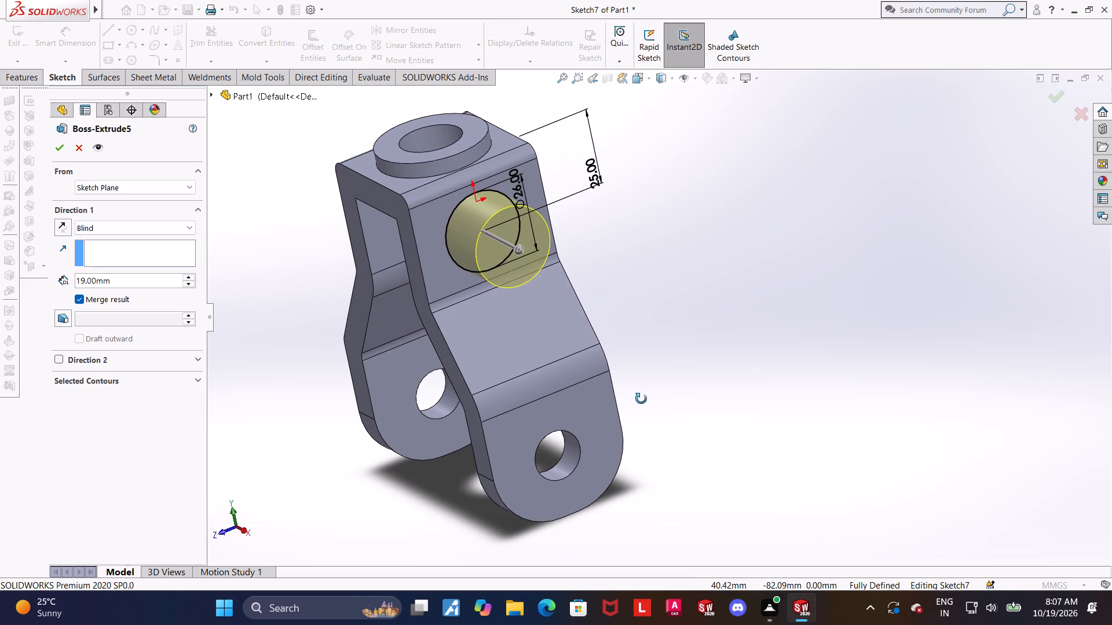
{"action": "middle_click_drag", "start_coordinate": [641, 399], "coordinate": [627, 399]}
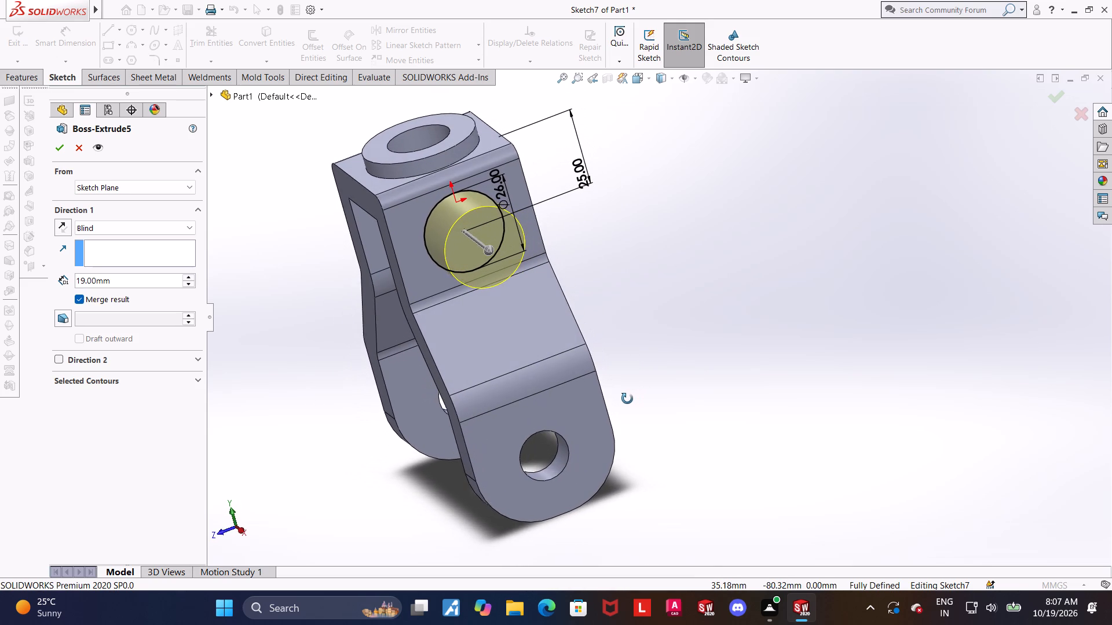
{"action": "middle_click_drag", "start_coordinate": [627, 399], "coordinate": [630, 399]}
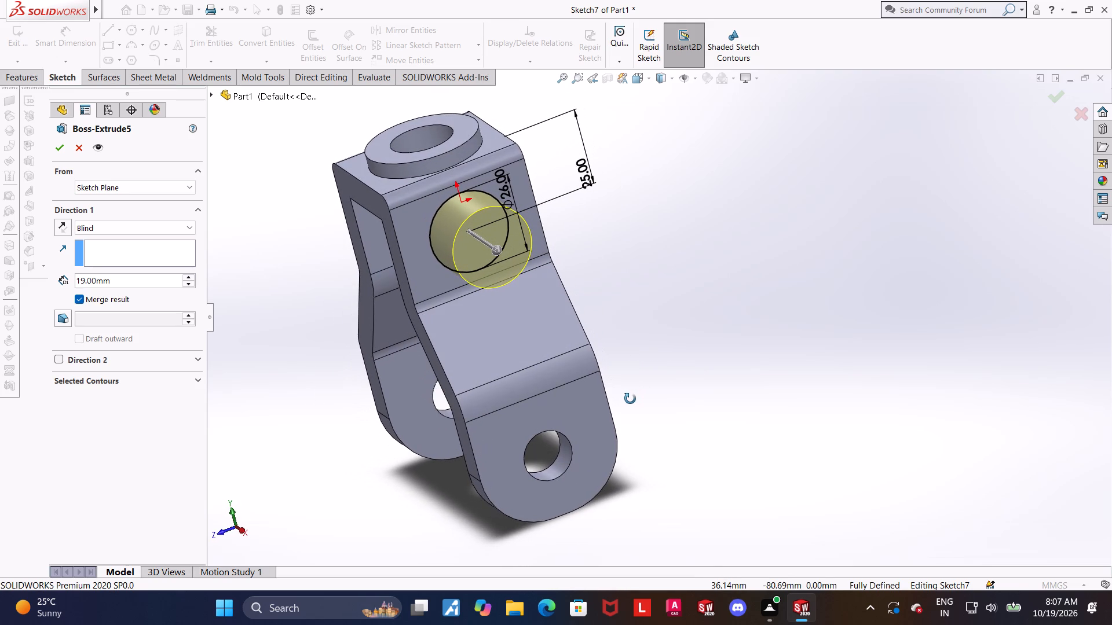
{"action": "middle_click_drag", "start_coordinate": [630, 399], "coordinate": [634, 396]}
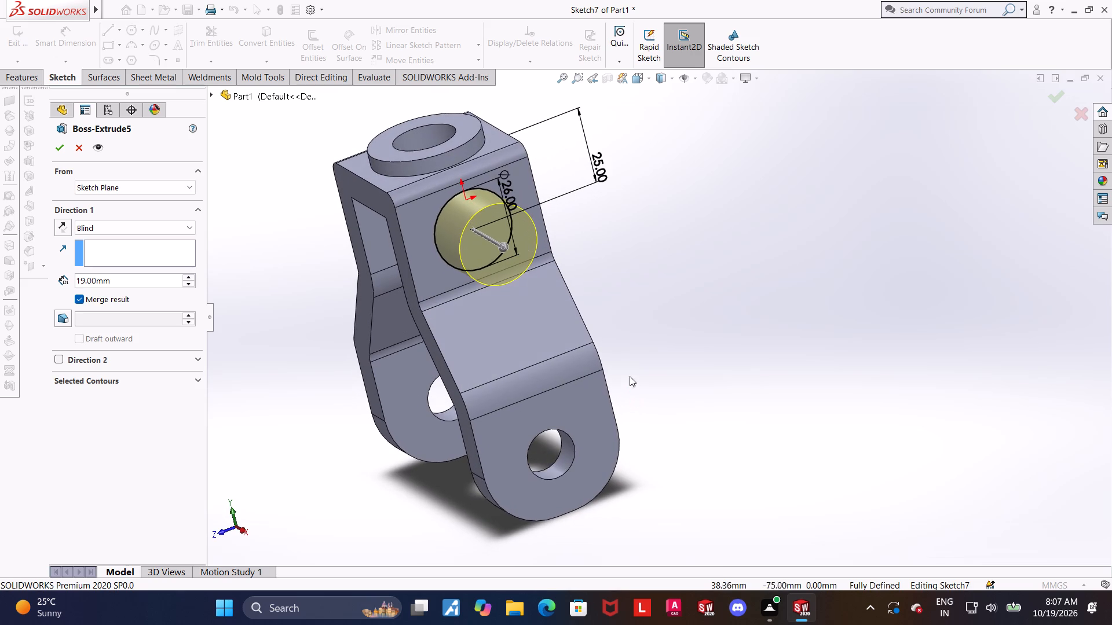
{"action": "middle_click_drag", "start_coordinate": [606, 336], "coordinate": [685, 259]}
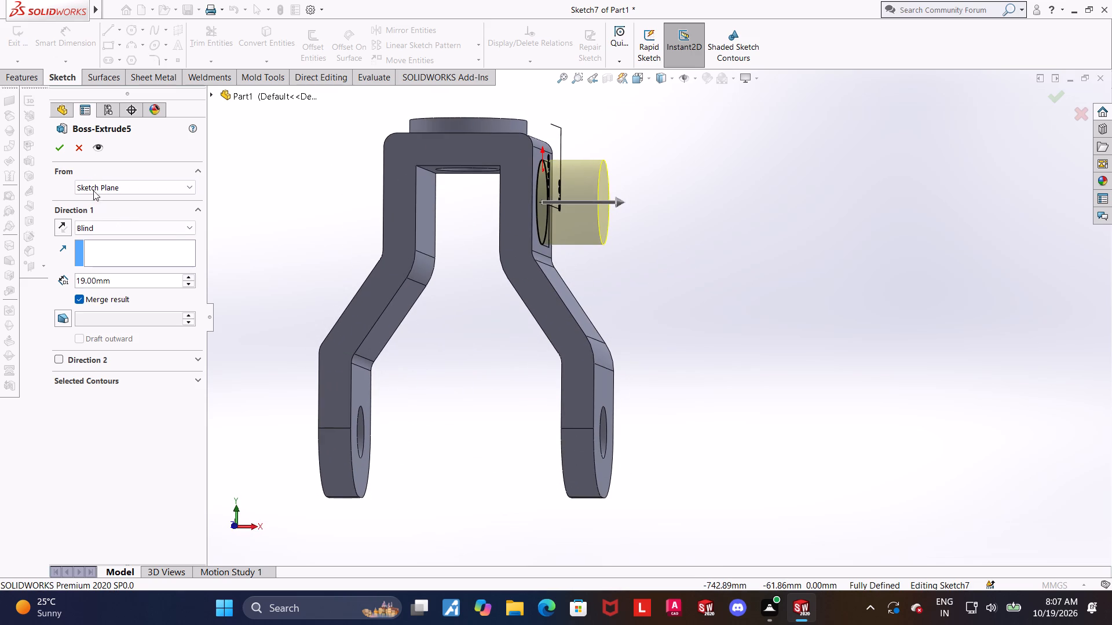
{"action": "left_click", "coordinate": [79, 152]}
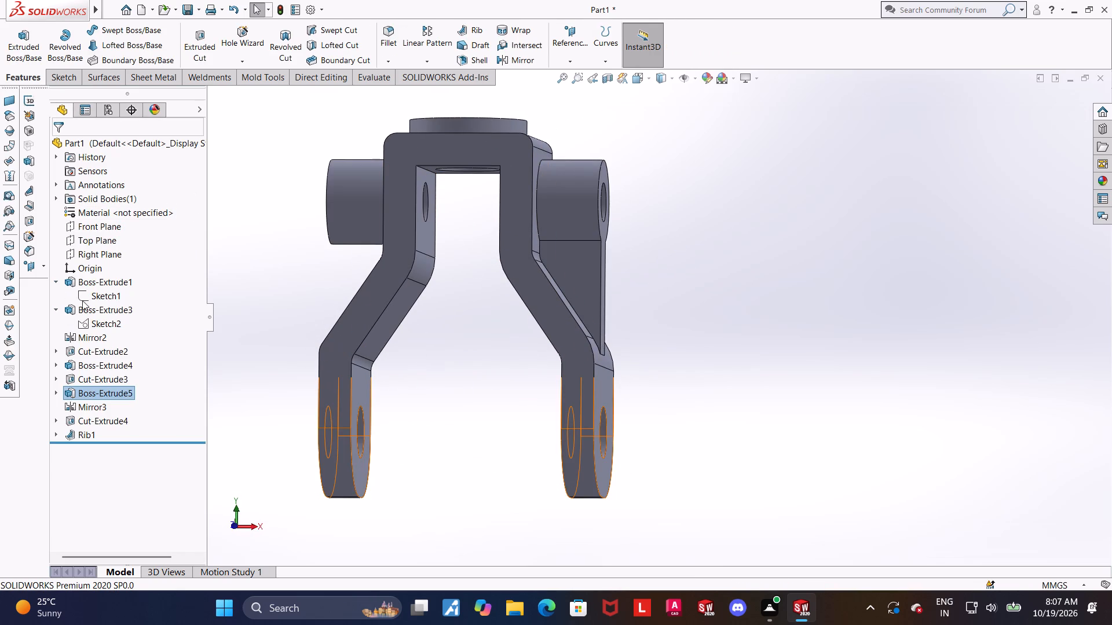
Open the base extrusion's profile sketch face-on and check the width of the +X upper leg with Smart Dimension, placing no dimension.
{"action": "left_click", "coordinate": [86, 293]}
{"action": "left_click", "coordinate": [93, 260]}
{"action": "left_click", "coordinate": [100, 285]}
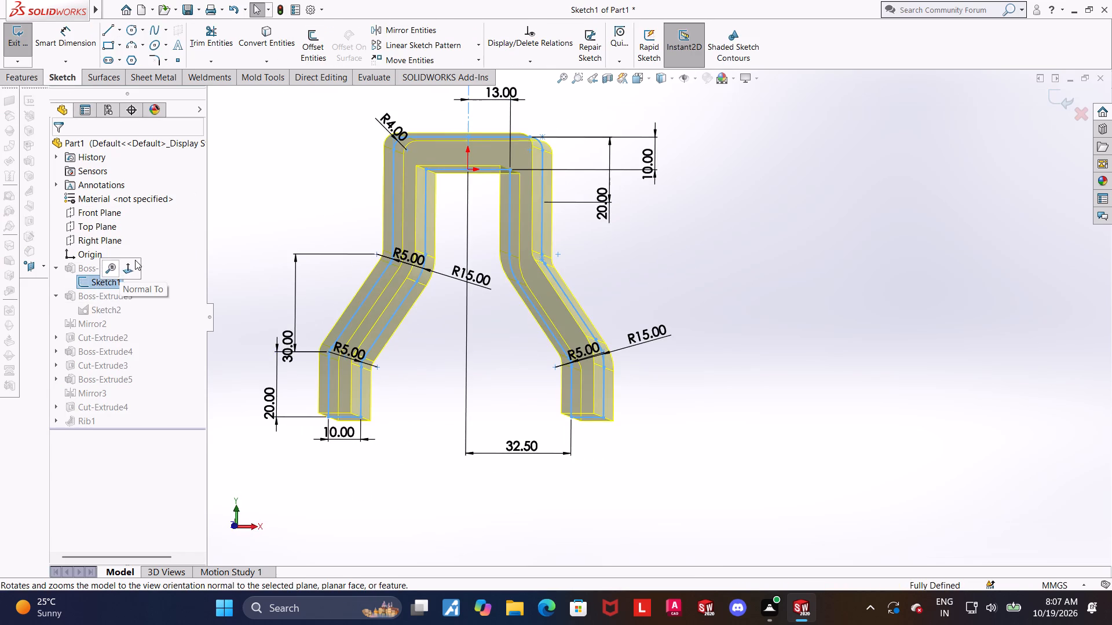
{"action": "left_click", "coordinate": [131, 263]}
{"action": "scroll", "coordinate": [840, 391], "scroll_direction": "up", "scroll_amount": 2}
{"action": "scroll", "coordinate": [872, 403], "scroll_direction": "down", "scroll_amount": 3}
{"action": "scroll", "coordinate": [791, 359], "scroll_direction": "up", "scroll_amount": 2}
{"action": "scroll", "coordinate": [641, 271], "scroll_direction": "down", "scroll_amount": 2}
{"action": "left_click", "coordinate": [45, 44]}
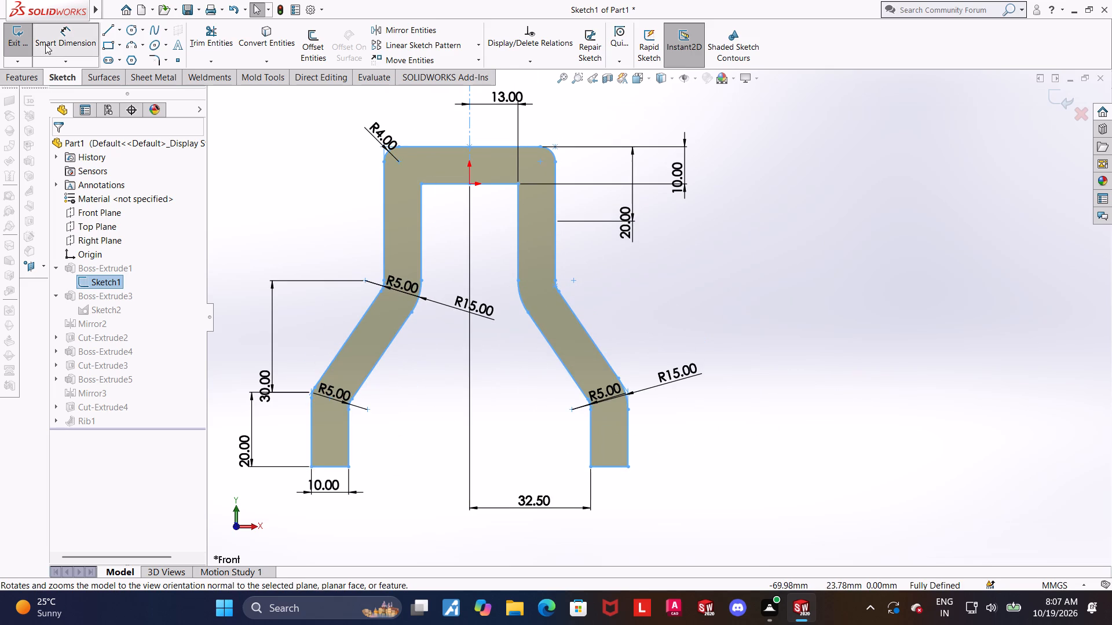
{"action": "left_click", "coordinate": [518, 223]}
{"action": "left_click", "coordinate": [554, 231]}
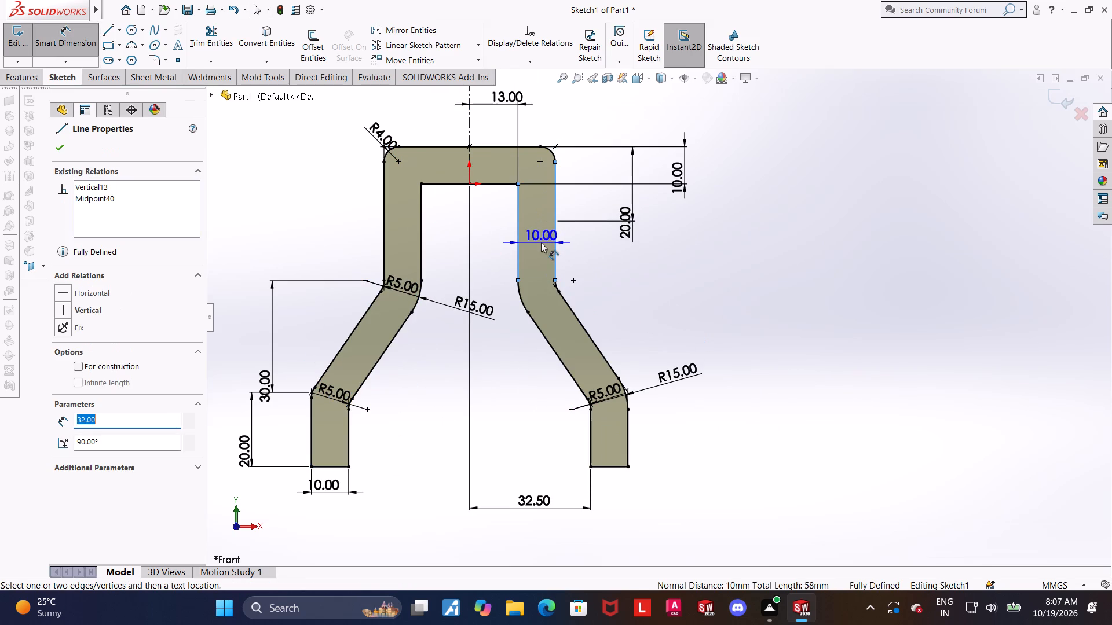
{"action": "key", "text": "Escape"}
{"action": "key", "text": "Escape"}
Examine the profile sketch's leg, bend radius and spacing dimensions around both legs.
{"action": "scroll", "coordinate": [637, 447], "scroll_direction": "up", "scroll_amount": 1}
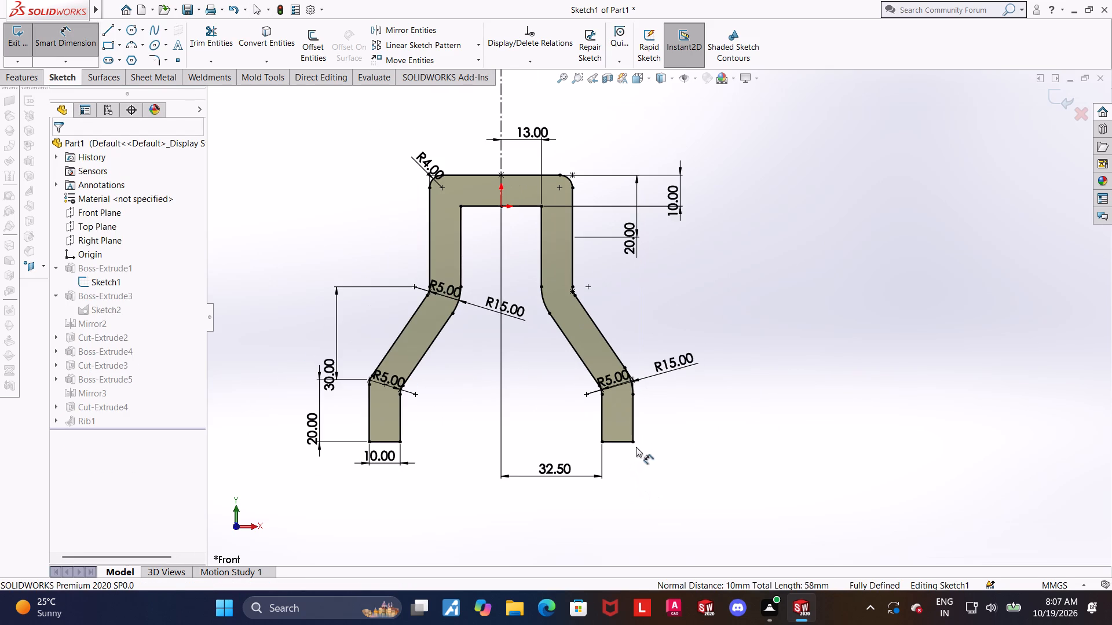
{"action": "scroll", "coordinate": [467, 469], "scroll_direction": "up", "scroll_amount": 1}
{"action": "scroll", "coordinate": [564, 342], "scroll_direction": "down", "scroll_amount": 1}
{"action": "scroll", "coordinate": [731, 356], "scroll_direction": "down", "scroll_amount": 1}
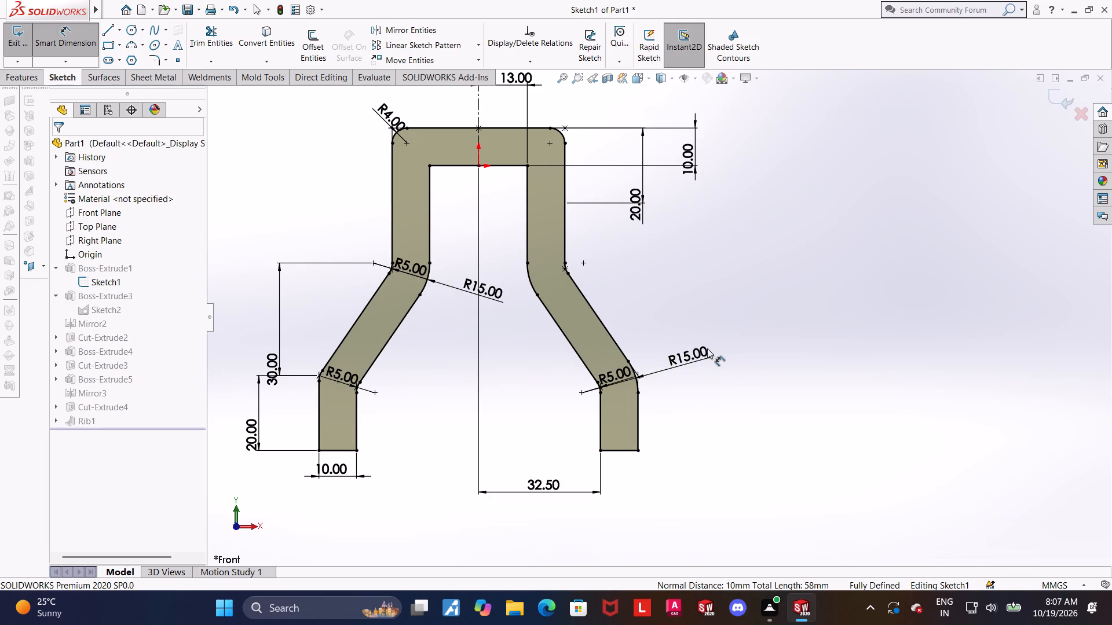
{"action": "scroll", "coordinate": [707, 348], "scroll_direction": "down", "scroll_amount": 1}
{"action": "scroll", "coordinate": [707, 348], "scroll_direction": "up", "scroll_amount": 2}
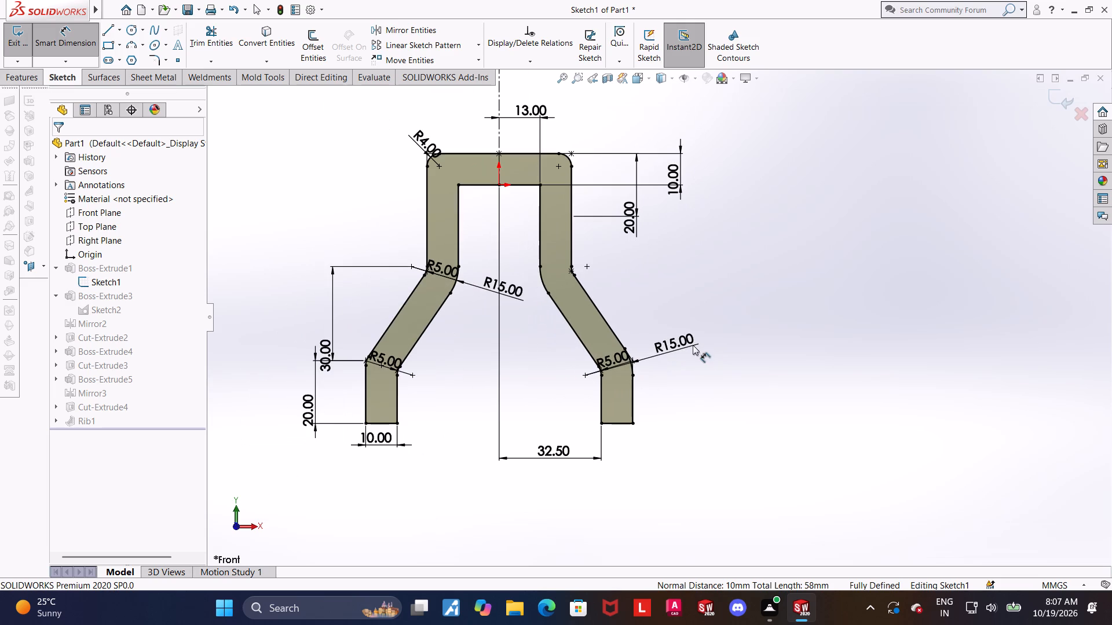
{"action": "scroll", "coordinate": [389, 333], "scroll_direction": "down", "scroll_amount": 3}
{"action": "scroll", "coordinate": [824, 390], "scroll_direction": "up", "scroll_amount": 1}
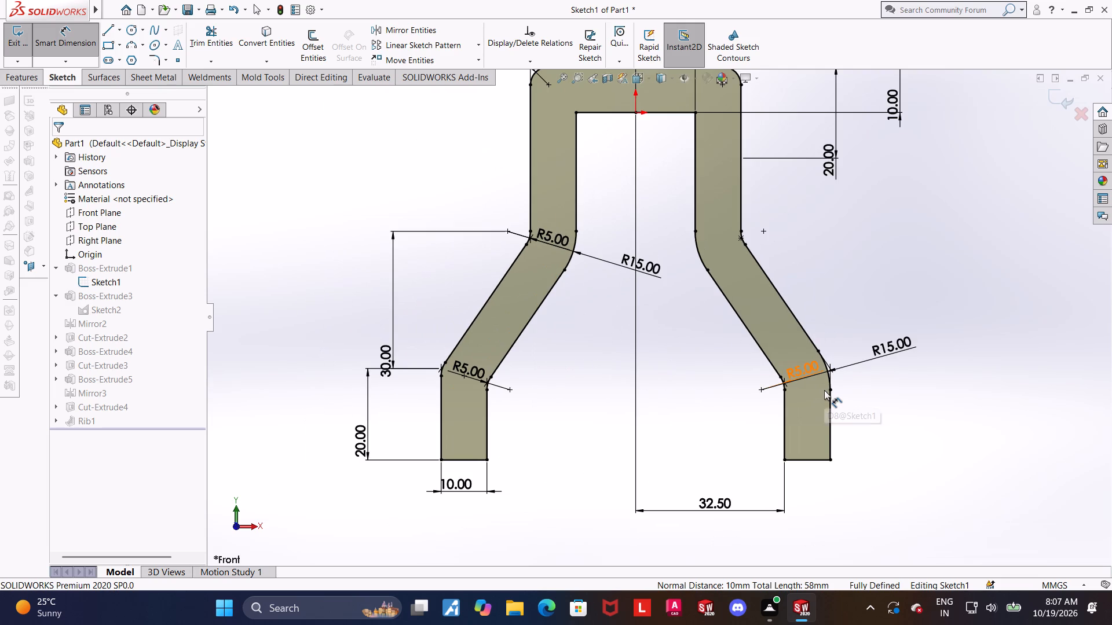
{"action": "scroll", "coordinate": [823, 388], "scroll_direction": "up", "scroll_amount": 1}
{"action": "scroll", "coordinate": [823, 388], "scroll_direction": "down", "scroll_amount": 1}
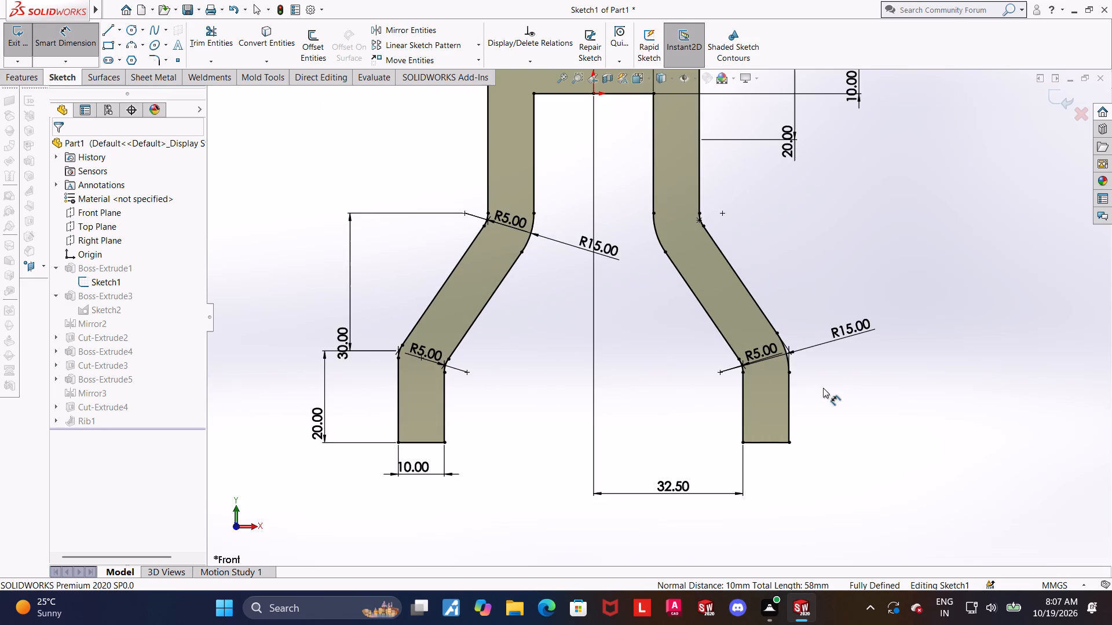
{"action": "scroll", "coordinate": [823, 388], "scroll_direction": "down", "scroll_amount": 1}
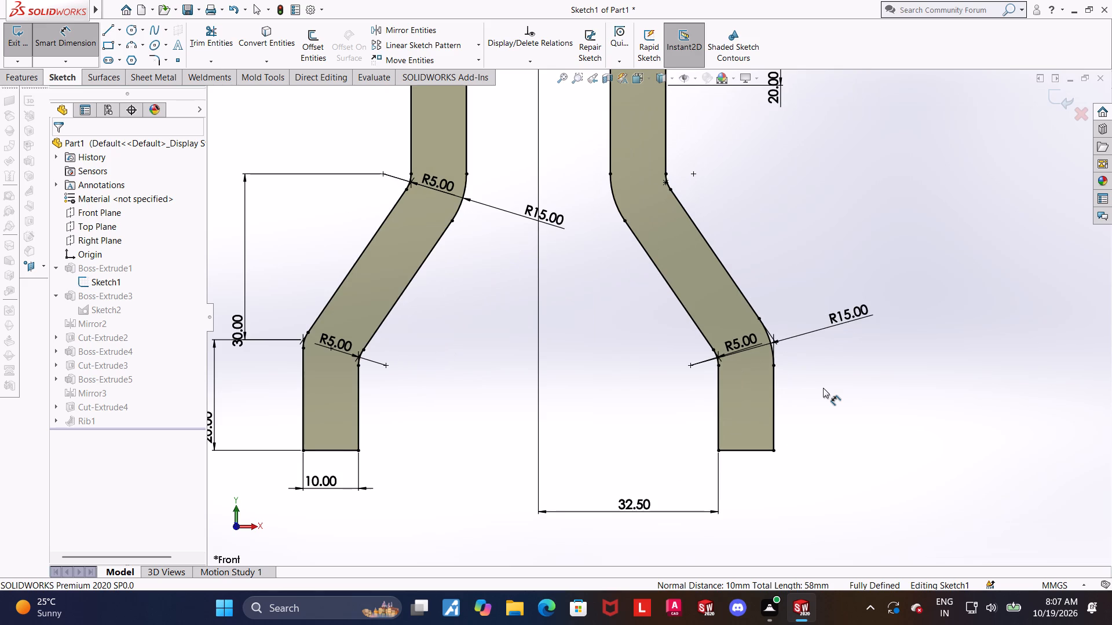
{"action": "scroll", "coordinate": [823, 388], "scroll_direction": "up", "scroll_amount": 1}
{"action": "scroll", "coordinate": [803, 387], "scroll_direction": "down", "scroll_amount": 1}
{"action": "scroll", "coordinate": [803, 387], "scroll_direction": "up", "scroll_amount": 2}
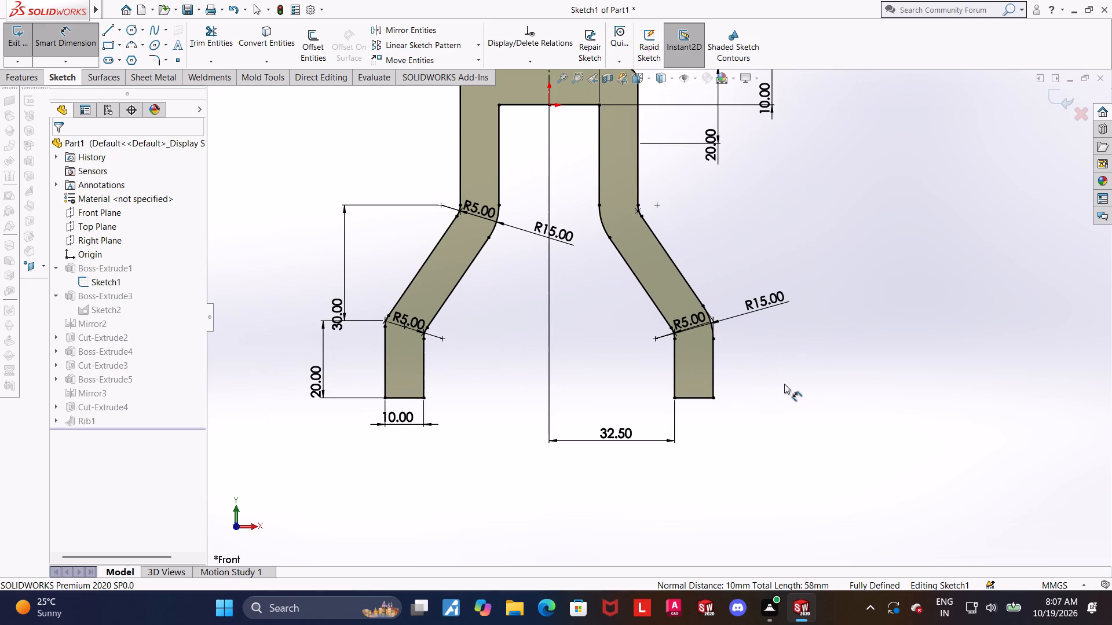
{"action": "scroll", "coordinate": [387, 379], "scroll_direction": "down", "scroll_amount": 3}
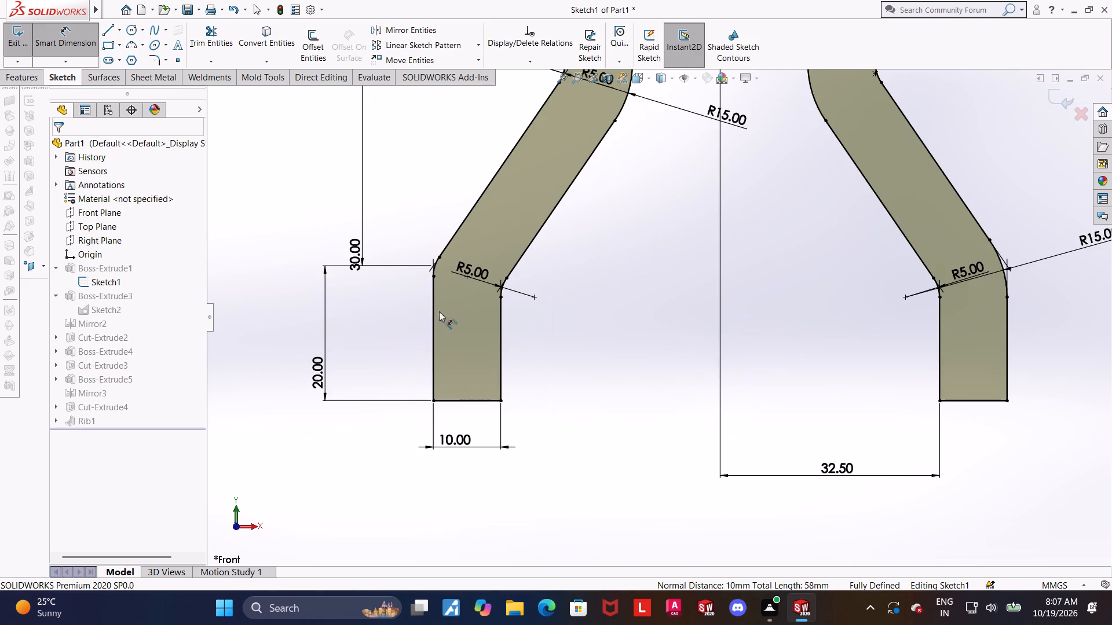
{"action": "scroll", "coordinate": [443, 295], "scroll_direction": "down", "scroll_amount": 2}
{"action": "scroll", "coordinate": [698, 302], "scroll_direction": "up", "scroll_amount": 8}
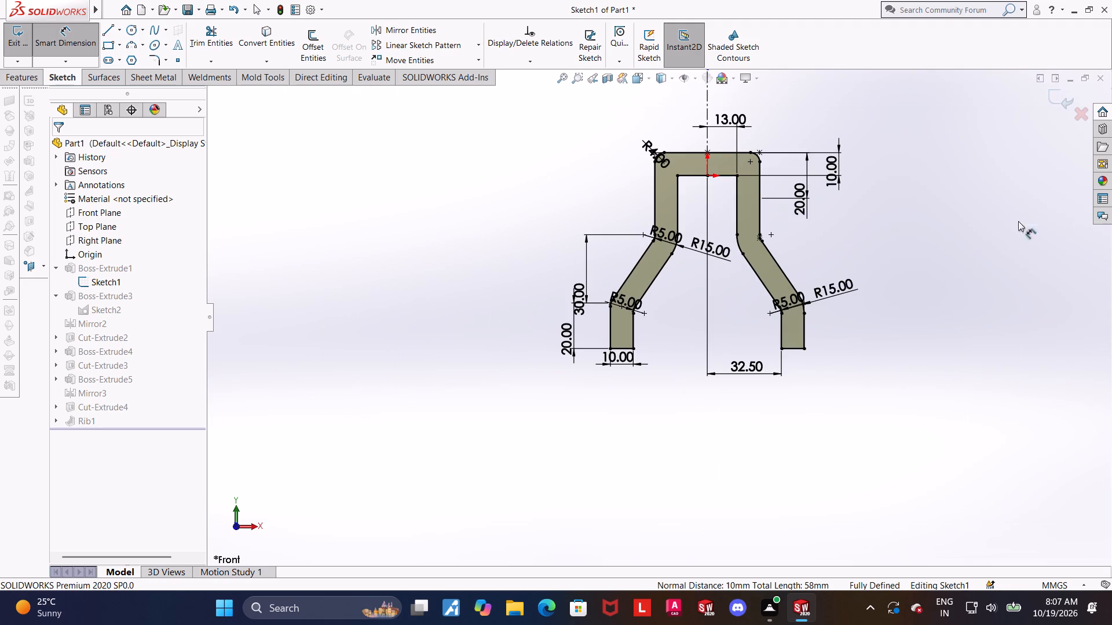
{"action": "scroll", "coordinate": [894, 229], "scroll_direction": "down", "scroll_amount": 1}
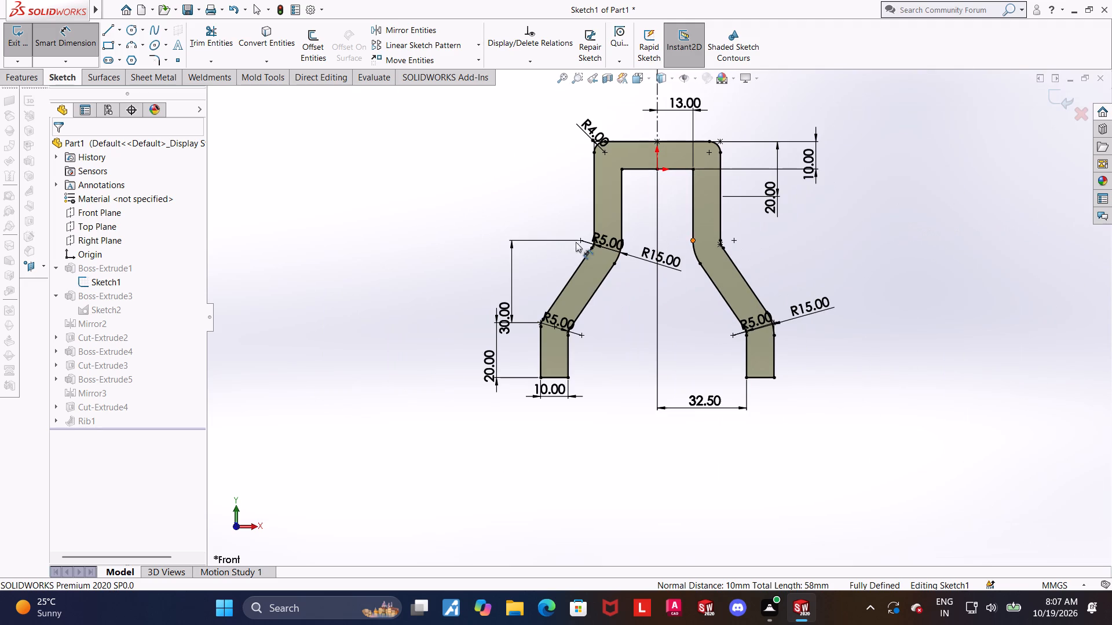
{"action": "scroll", "coordinate": [811, 233], "scroll_direction": "down", "scroll_amount": 2}
{"action": "scroll", "coordinate": [811, 233], "scroll_direction": "up", "scroll_amount": 2}
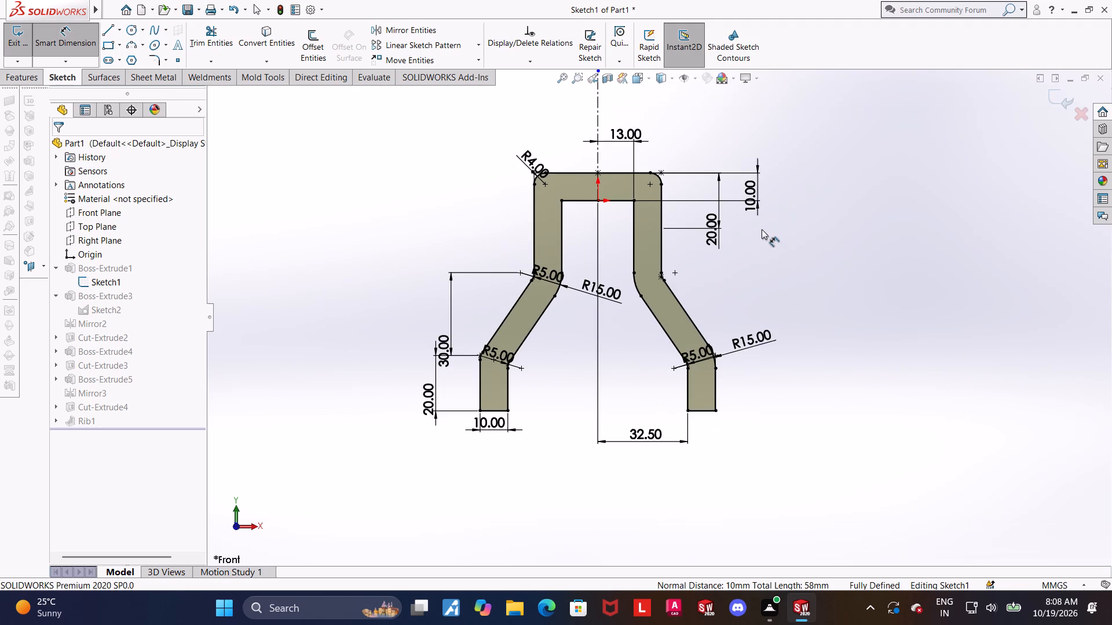
{"action": "scroll", "coordinate": [762, 229], "scroll_direction": "up", "scroll_amount": 2}
{"action": "scroll", "coordinate": [759, 224], "scroll_direction": "down", "scroll_amount": 4}
{"action": "scroll", "coordinate": [629, 238], "scroll_direction": "up", "scroll_amount": 5}
{"action": "scroll", "coordinate": [598, 363], "scroll_direction": "down", "scroll_amount": 3}
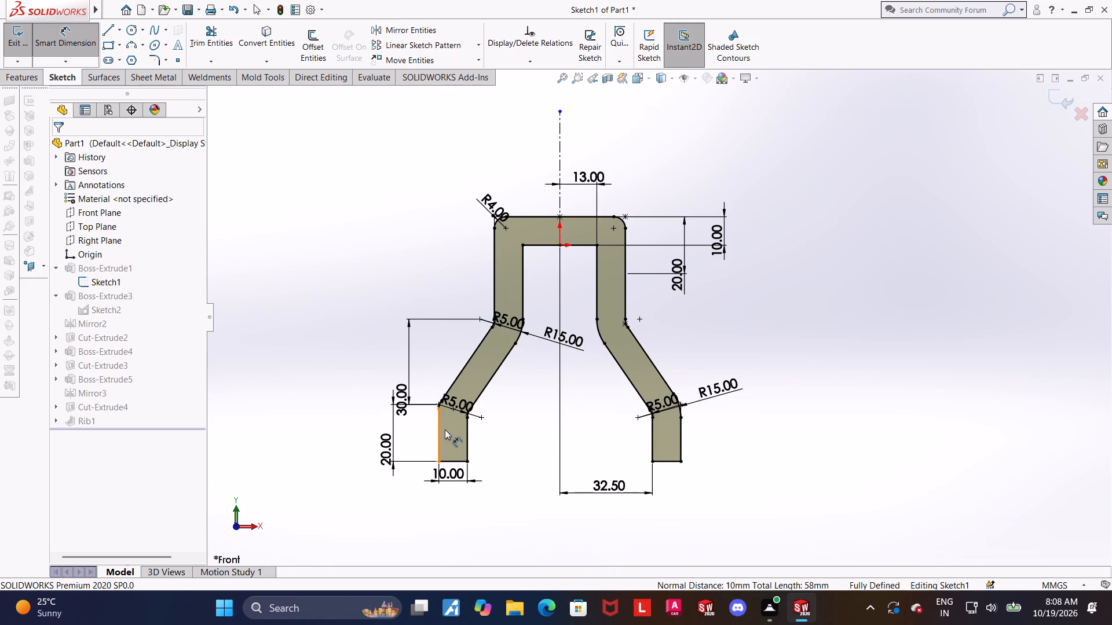
Check the overall distance between the outer vertical edges of the two lower legs, without placing a dimension.
{"action": "left_click", "coordinate": [440, 430]}
{"action": "left_click", "coordinate": [682, 435]}
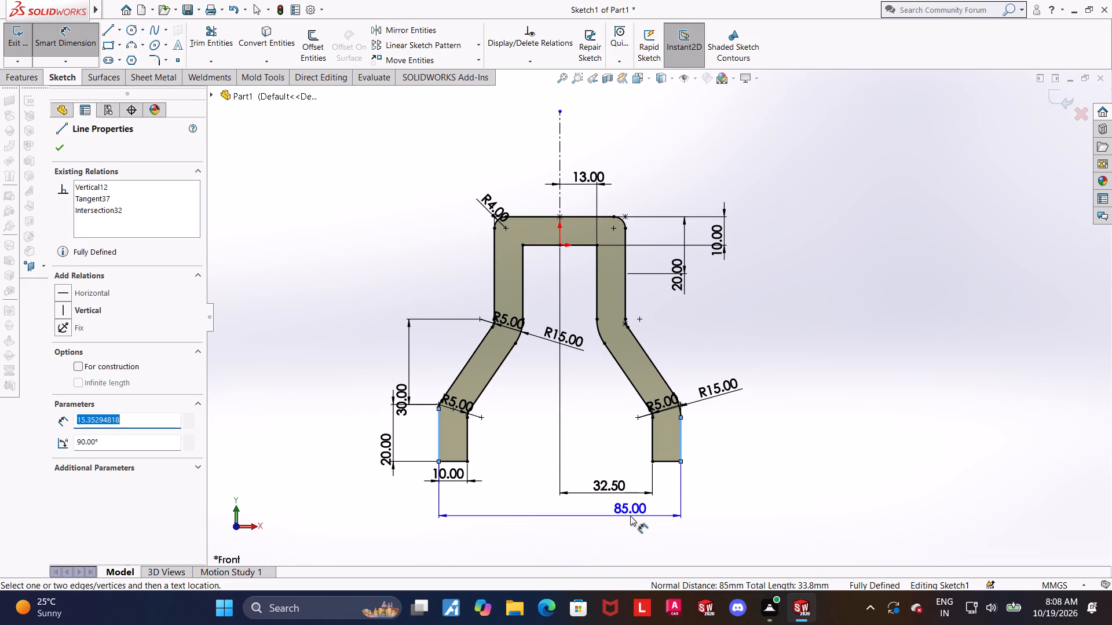
{"action": "key", "text": "Escape"}
{"action": "scroll", "coordinate": [628, 505], "scroll_direction": "up", "scroll_amount": 1}
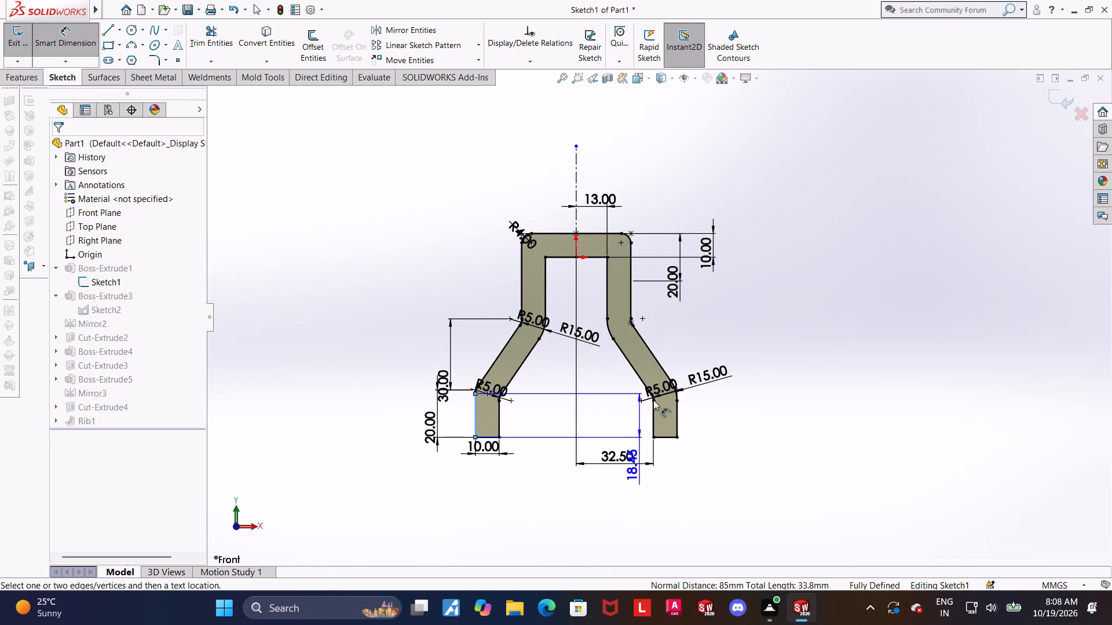
{"action": "scroll", "coordinate": [659, 203], "scroll_direction": "down", "scroll_amount": 1}
{"action": "key", "text": "Escape"}
{"action": "key", "text": "Escape"}
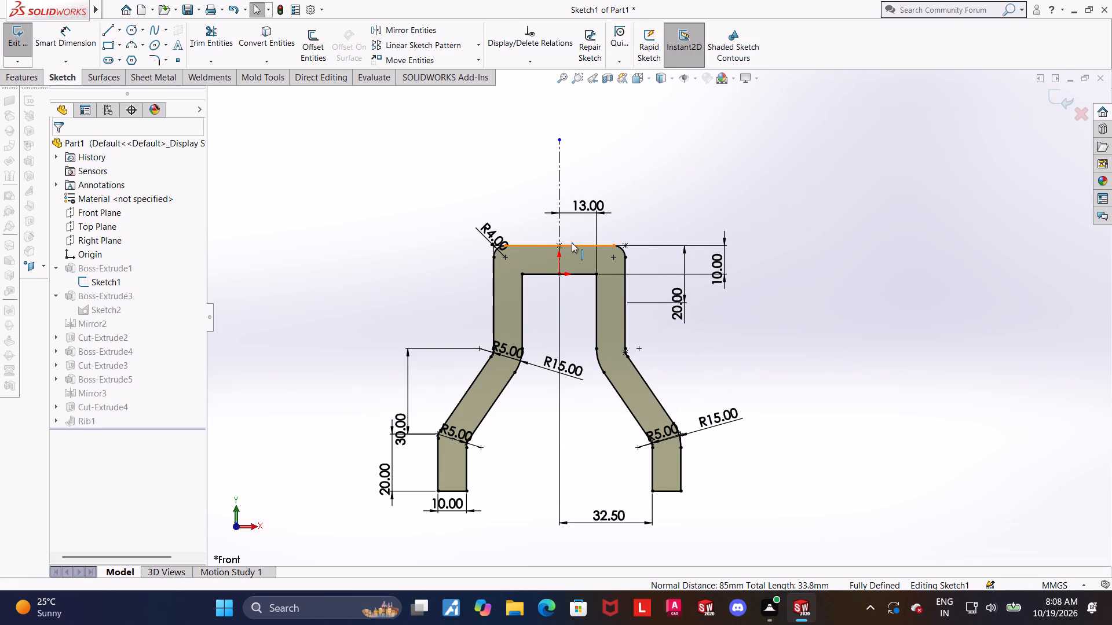
Check the length of the profile's top horizontal line and leave the sketch.
{"action": "left_click", "coordinate": [572, 242]}
{"action": "key", "text": "Escape"}
{"action": "scroll", "coordinate": [772, 233], "scroll_direction": "up", "scroll_amount": 4}
{"action": "middle_click_drag", "start_coordinate": [776, 242], "coordinate": [741, 259]}
{"action": "left_click", "coordinate": [1073, 98]}
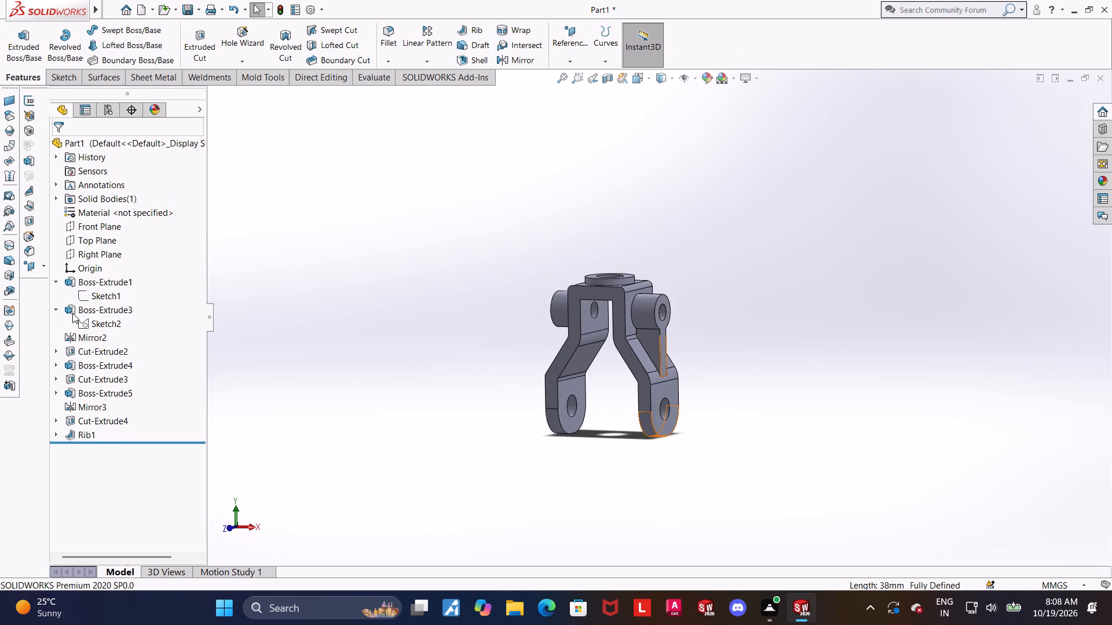
Reopen the base profile sketch face-on and check the horizontal offset between the +X leg's upper and lower outer vertical edges.
{"action": "left_click", "coordinate": [89, 296]}
{"action": "left_click", "coordinate": [98, 263]}
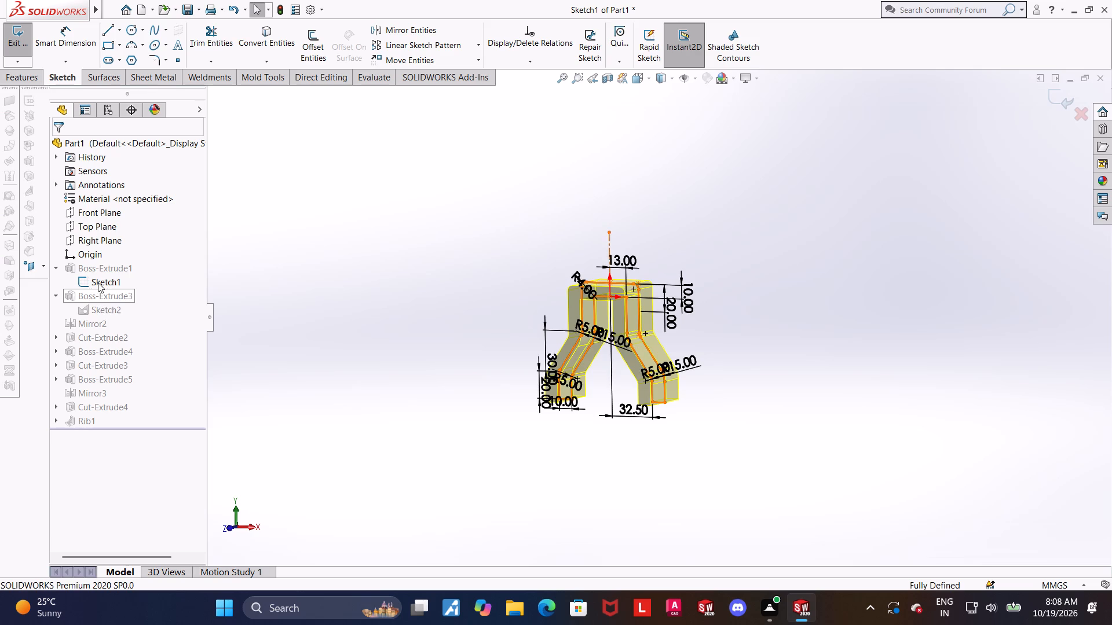
{"action": "left_click", "coordinate": [98, 282]}
{"action": "left_click", "coordinate": [132, 271]}
{"action": "scroll", "coordinate": [841, 387], "scroll_direction": "up", "scroll_amount": 3}
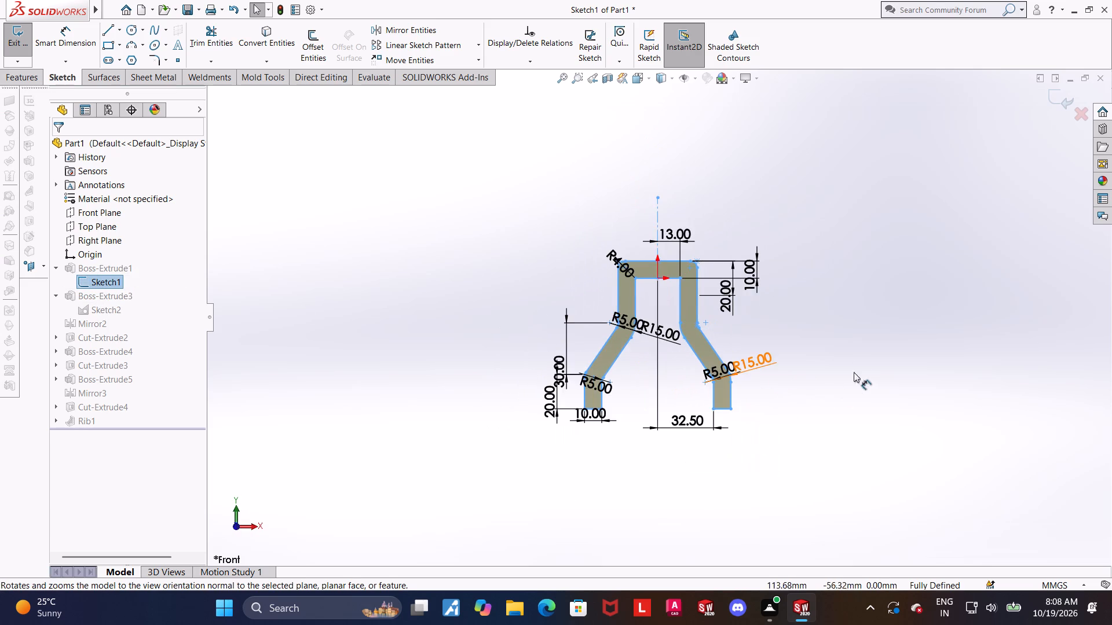
{"action": "scroll", "coordinate": [851, 350], "scroll_direction": "down", "scroll_amount": 3}
{"action": "key", "text": "Escape"}
{"action": "left_click", "coordinate": [43, 43]}
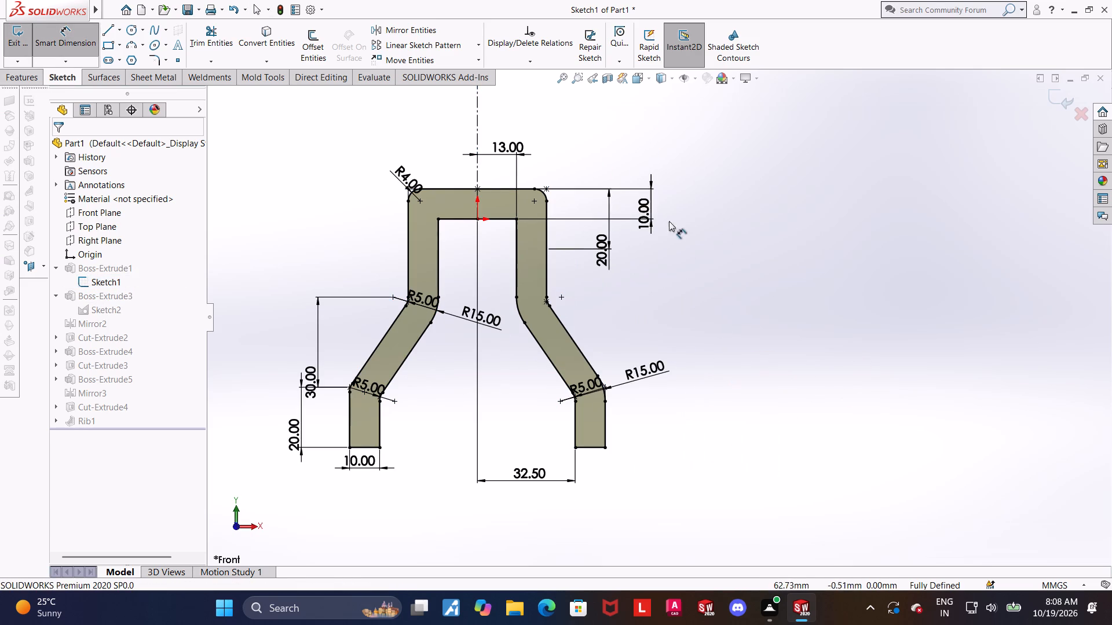
{"action": "left_click", "coordinate": [546, 262]}
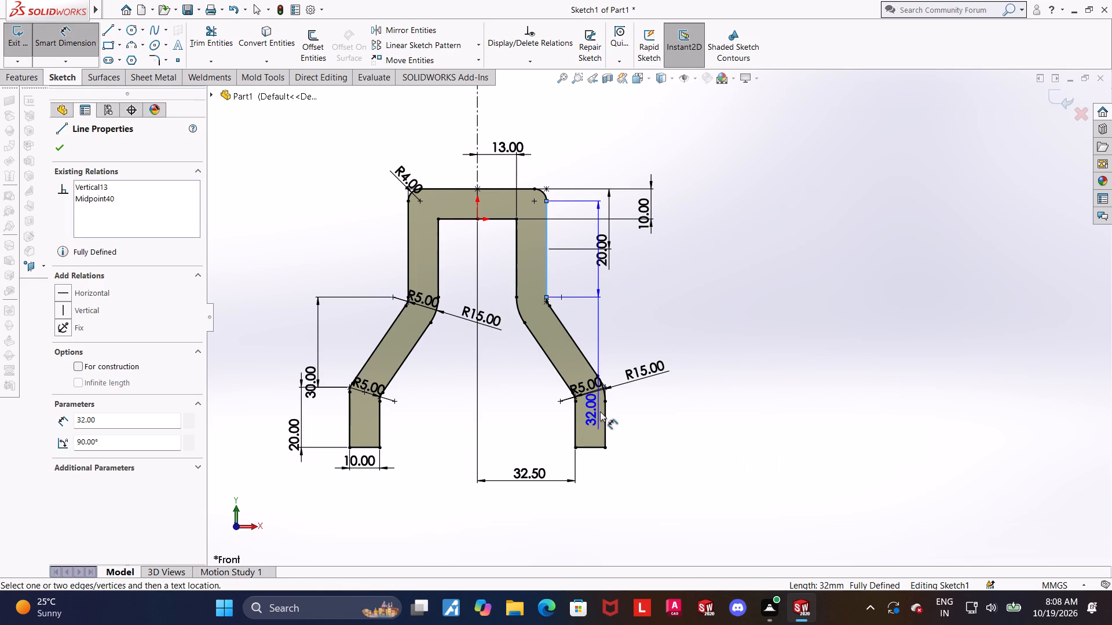
{"action": "left_click", "coordinate": [602, 412]}
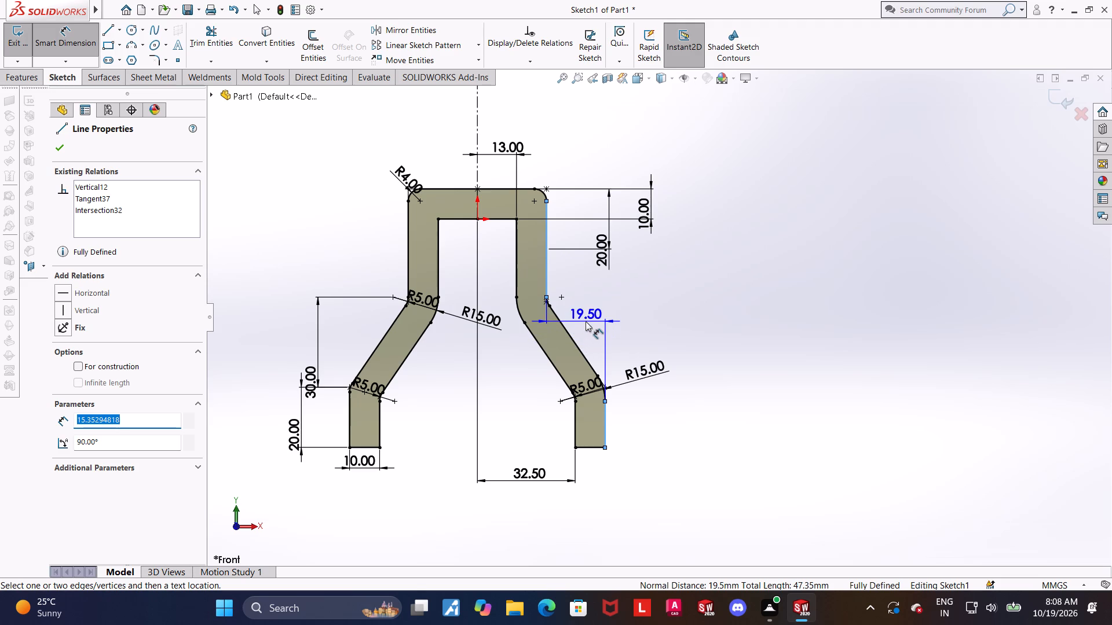
{"action": "key", "text": "Escape"}
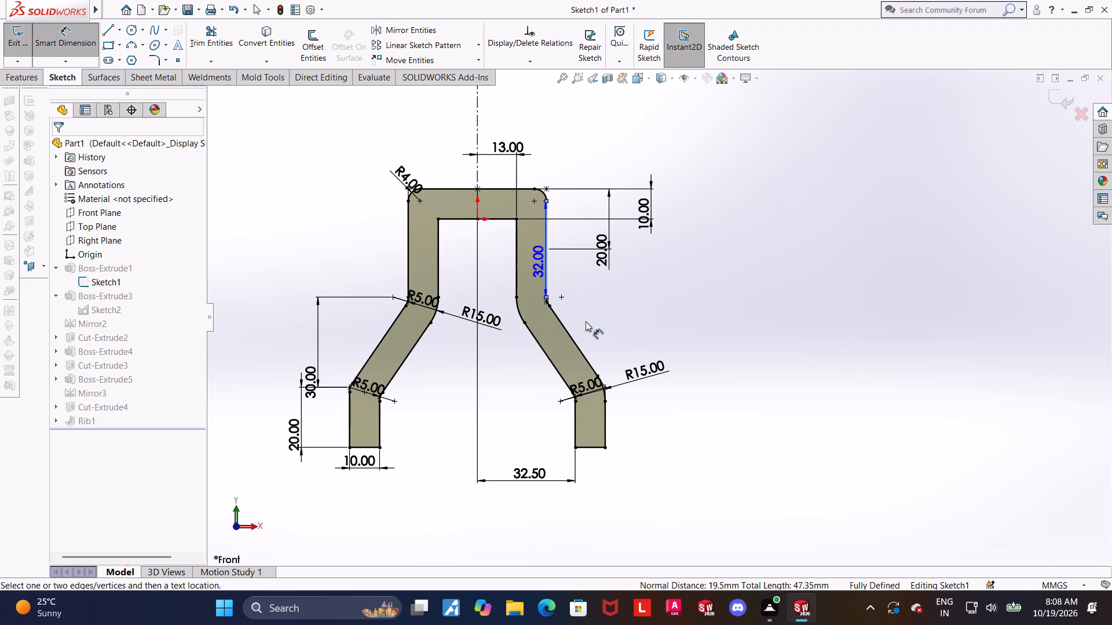
Check the length of the +X upper leg's outer vertical line and leave Smart Dimension without placing a dimension.
{"action": "scroll", "coordinate": [686, 335], "scroll_direction": "up", "scroll_amount": 1}
{"action": "scroll", "coordinate": [616, 365], "scroll_direction": "down", "scroll_amount": 2}
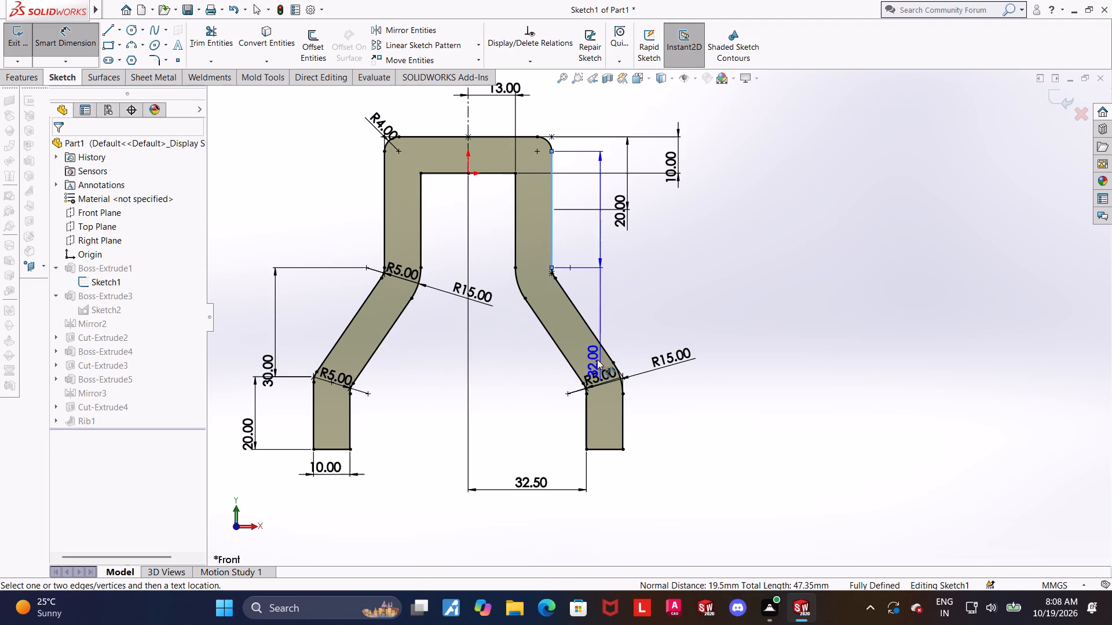
{"action": "scroll", "coordinate": [592, 289], "scroll_direction": "down", "scroll_amount": 1}
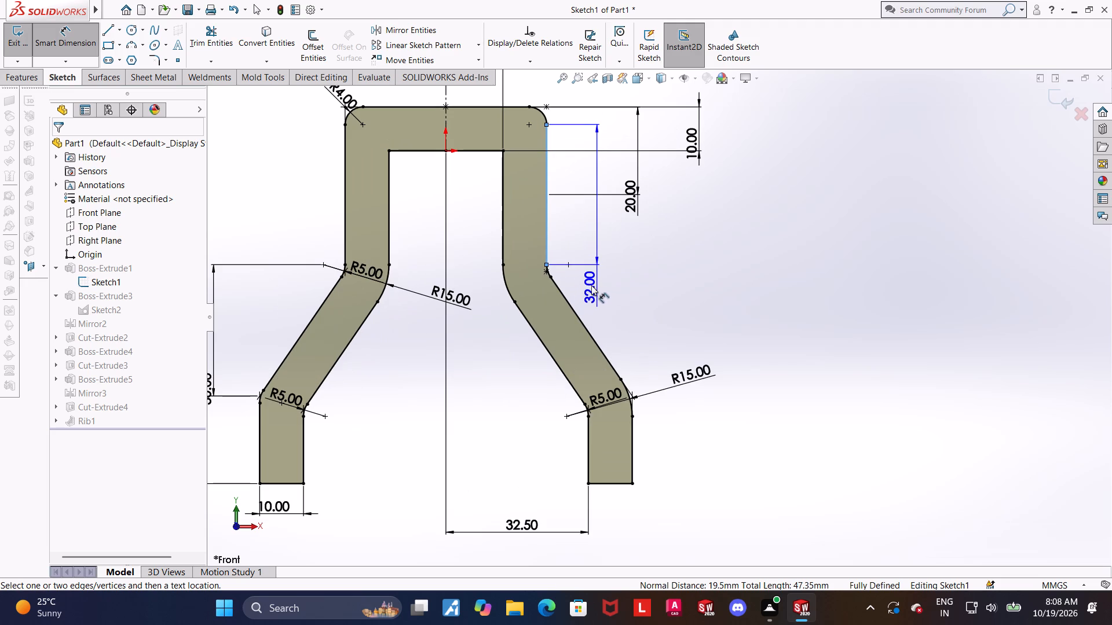
{"action": "scroll", "coordinate": [572, 278], "scroll_direction": "up", "scroll_amount": 1}
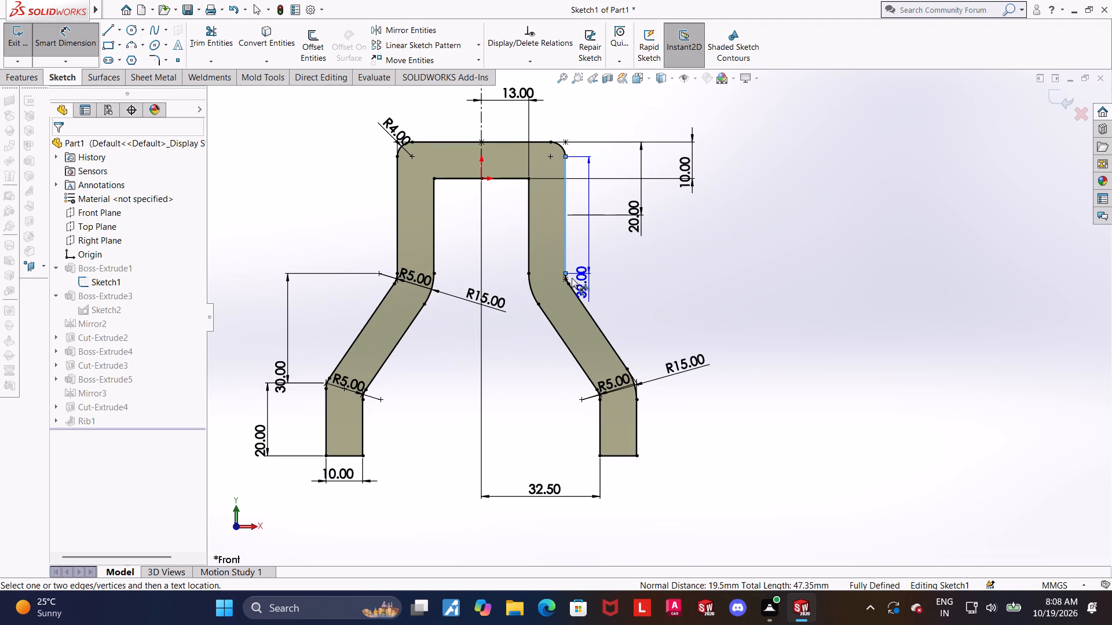
{"action": "scroll", "coordinate": [572, 278], "scroll_direction": "down", "scroll_amount": 1}
{"action": "key", "text": "Escape"}
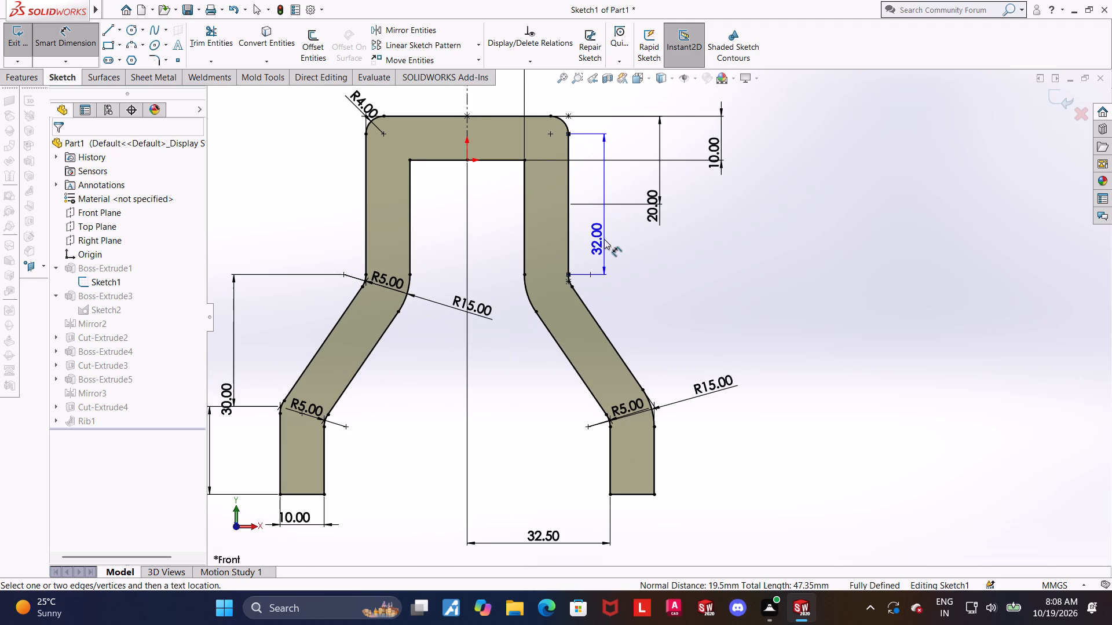
{"action": "scroll", "coordinate": [604, 239], "scroll_direction": "up", "scroll_amount": 1}
{"action": "key", "text": "Escape"}
Examine the base profile sketch and its dimensions face-on and against the extruded body, and leave the sketch.
{"action": "scroll", "coordinate": [748, 300], "scroll_direction": "up", "scroll_amount": 1}
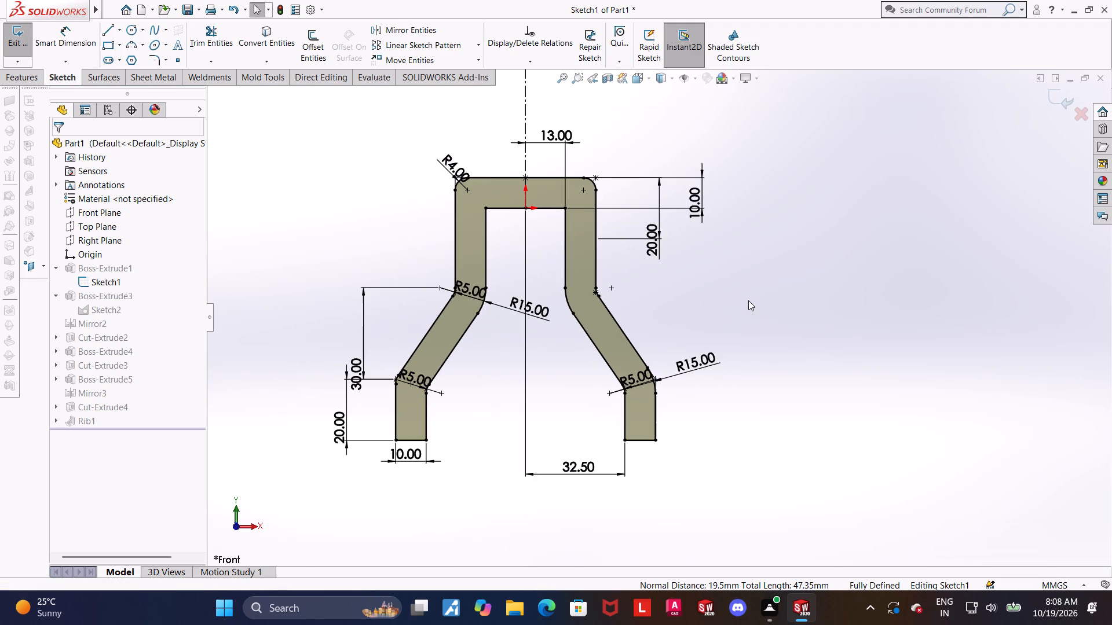
{"action": "scroll", "coordinate": [748, 300], "scroll_direction": "up", "scroll_amount": 1}
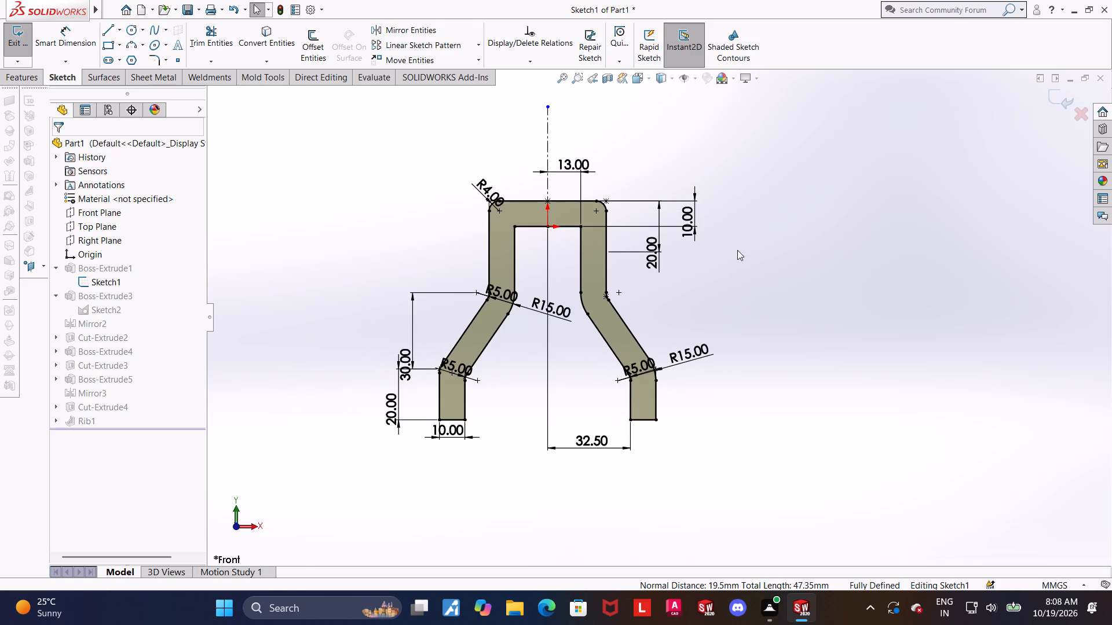
{"action": "scroll", "coordinate": [728, 231], "scroll_direction": "down", "scroll_amount": 1}
{"action": "scroll", "coordinate": [557, 369], "scroll_direction": "down", "scroll_amount": 2}
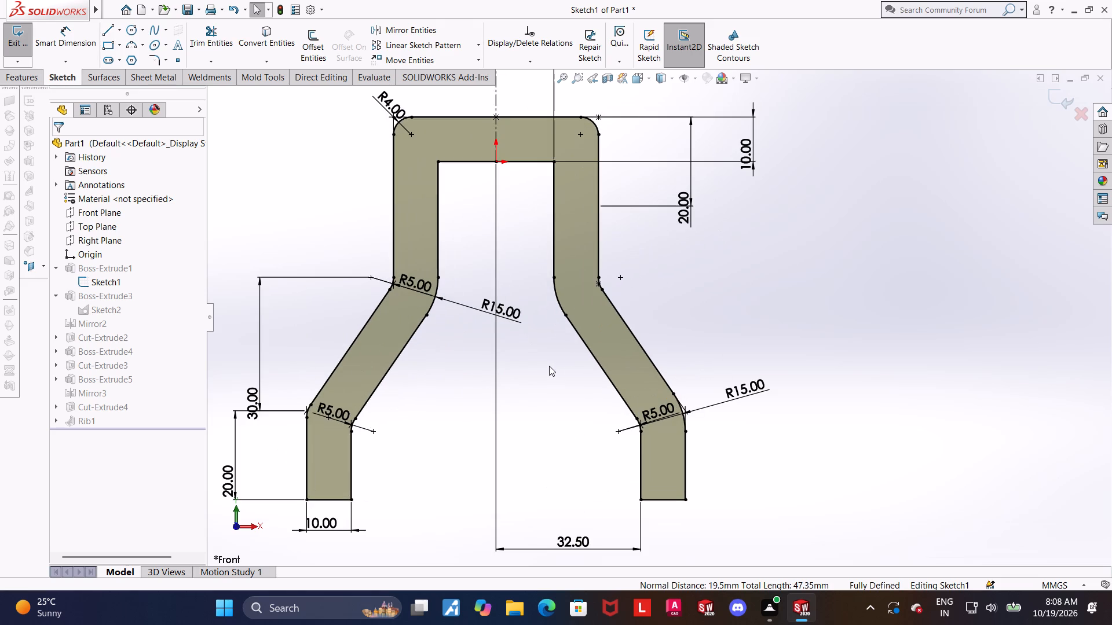
{"action": "scroll", "coordinate": [555, 362], "scroll_direction": "up", "scroll_amount": 4}
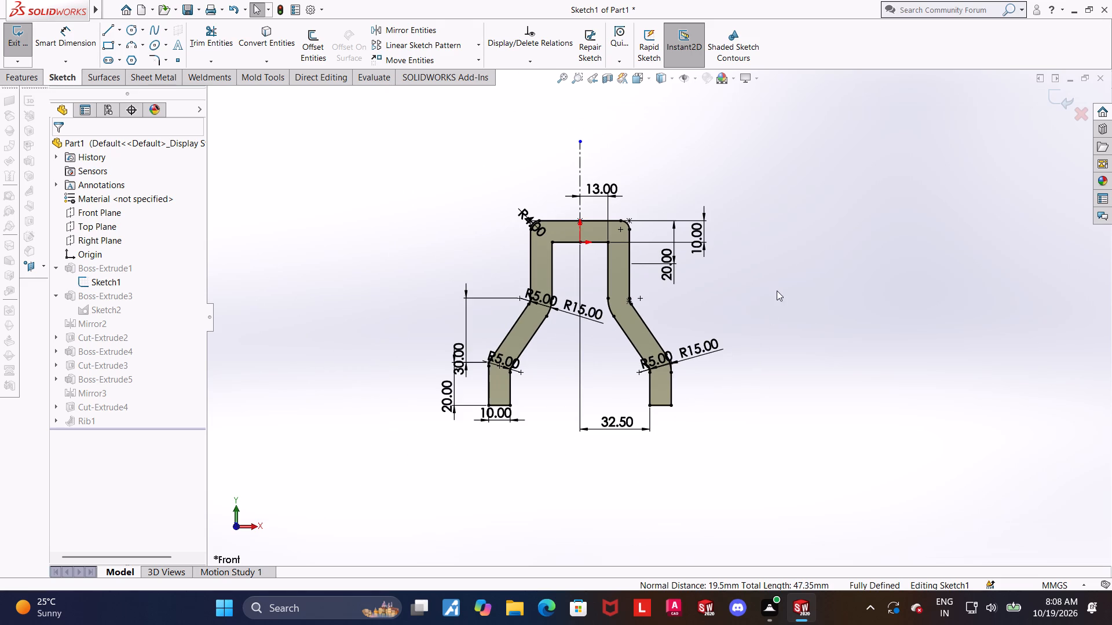
{"action": "scroll", "coordinate": [653, 283], "scroll_direction": "down", "scroll_amount": 1}
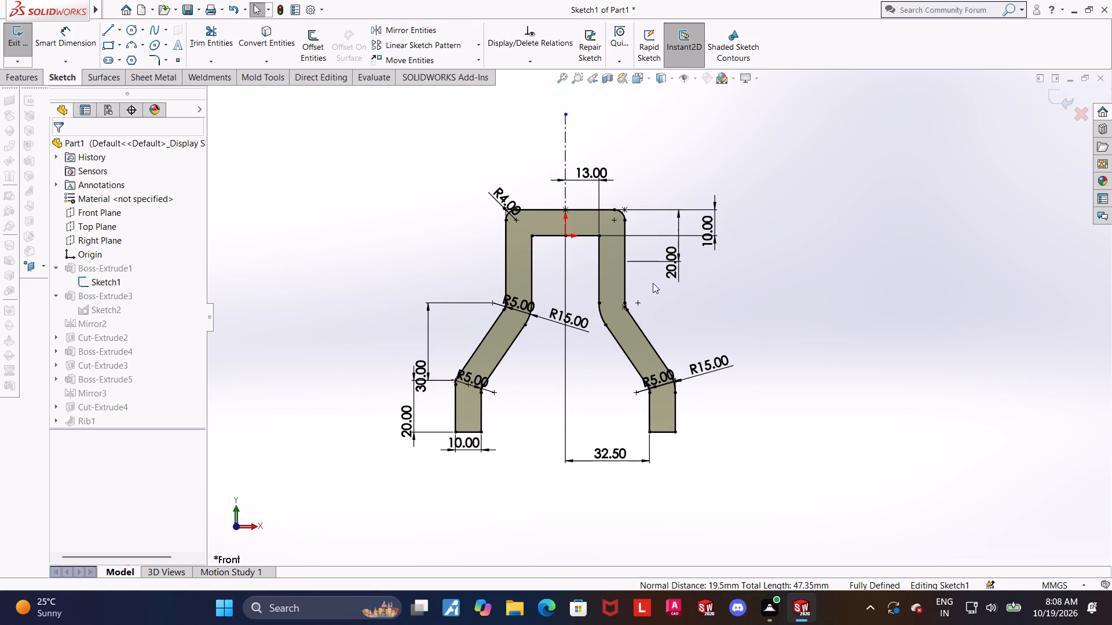
{"action": "middle_click_drag", "start_coordinate": [780, 304], "coordinate": [752, 329]}
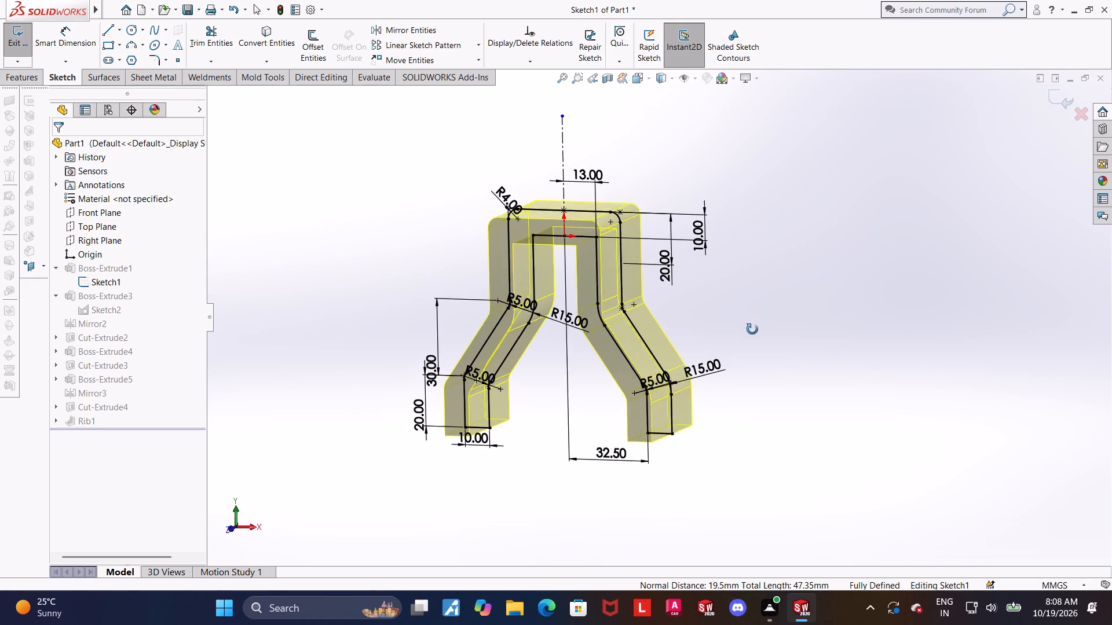
{"action": "middle_click_drag", "start_coordinate": [752, 329], "coordinate": [693, 344]}
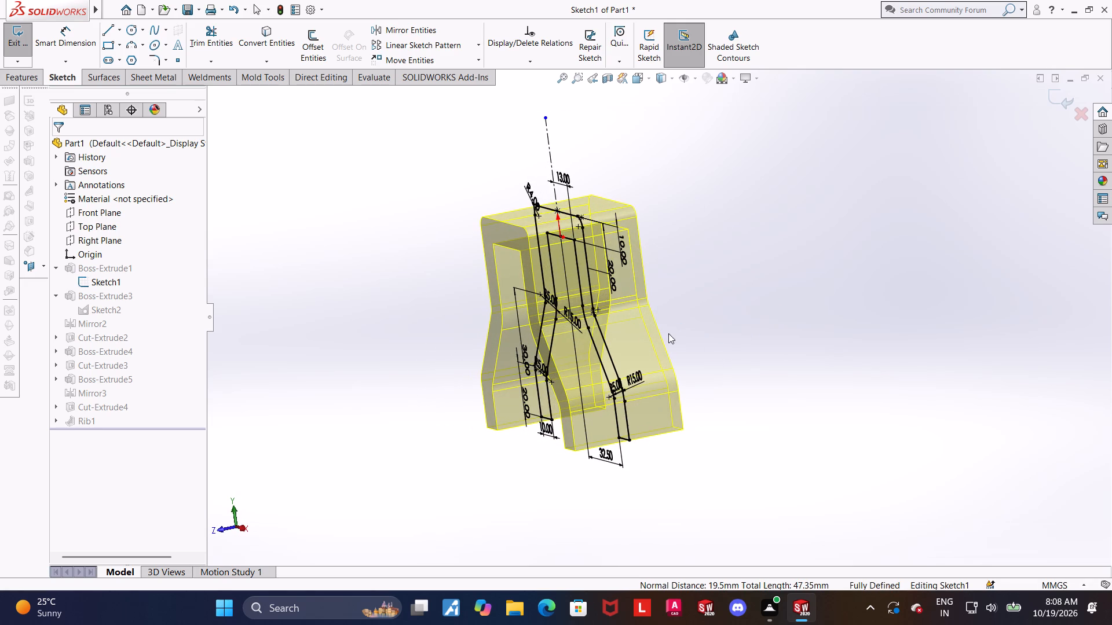
{"action": "scroll", "coordinate": [668, 333], "scroll_direction": "up", "scroll_amount": 2}
{"action": "scroll", "coordinate": [672, 315], "scroll_direction": "down", "scroll_amount": 2}
{"action": "middle_click_drag", "start_coordinate": [675, 314], "coordinate": [708, 320]}
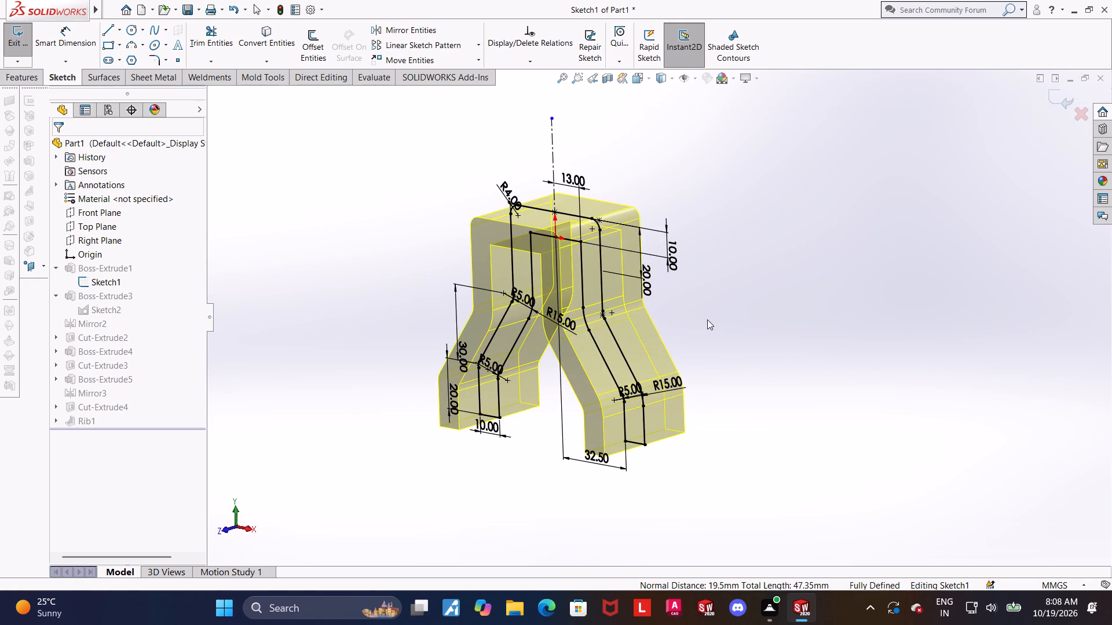
{"action": "scroll", "coordinate": [701, 319], "scroll_direction": "down", "scroll_amount": 1}
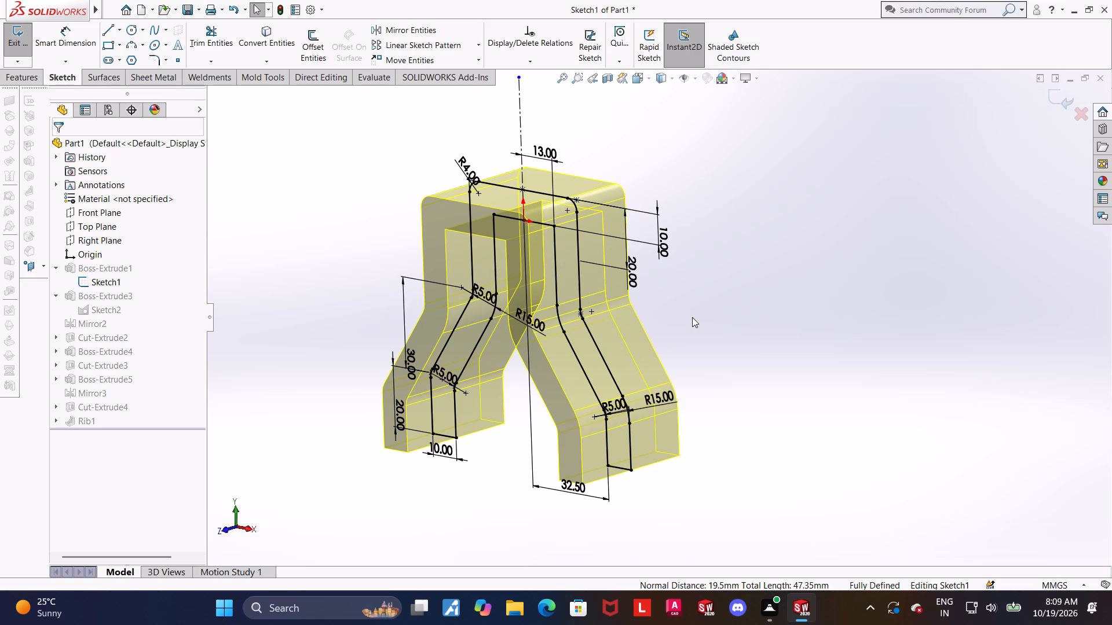
{"action": "scroll", "coordinate": [692, 317], "scroll_direction": "up", "scroll_amount": 1}
{"action": "scroll", "coordinate": [671, 317], "scroll_direction": "down", "scroll_amount": 1}
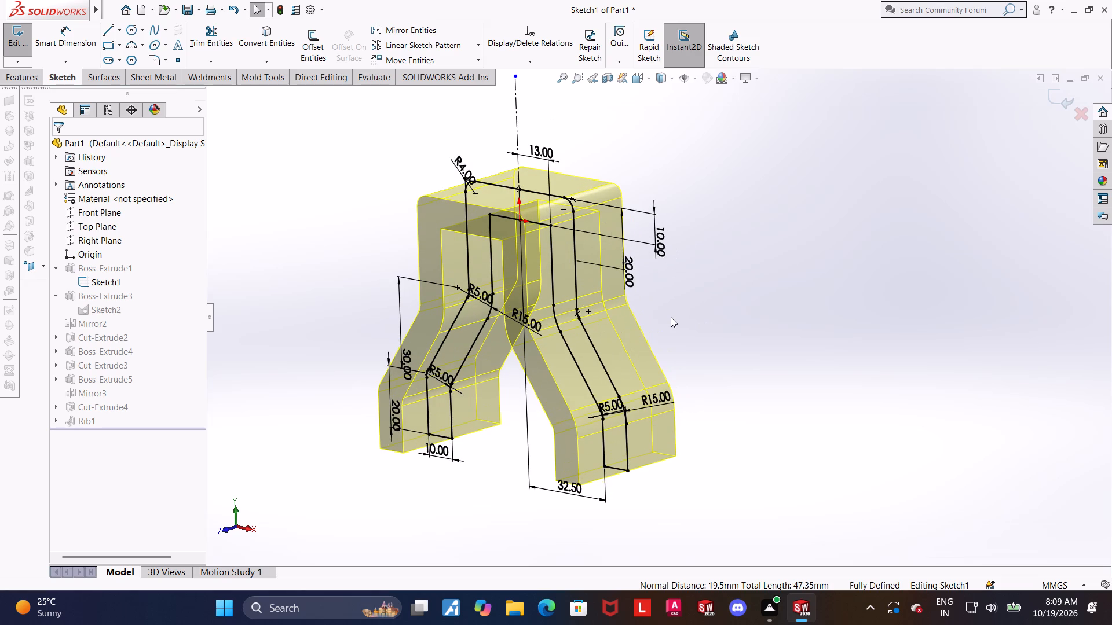
{"action": "left_click", "coordinate": [1053, 104]}
Inspect the bracket from several angles and open the +X side boss's circle sketch for editing, viewed face-on.
{"action": "middle_click_drag", "start_coordinate": [706, 324], "coordinate": [690, 329]}
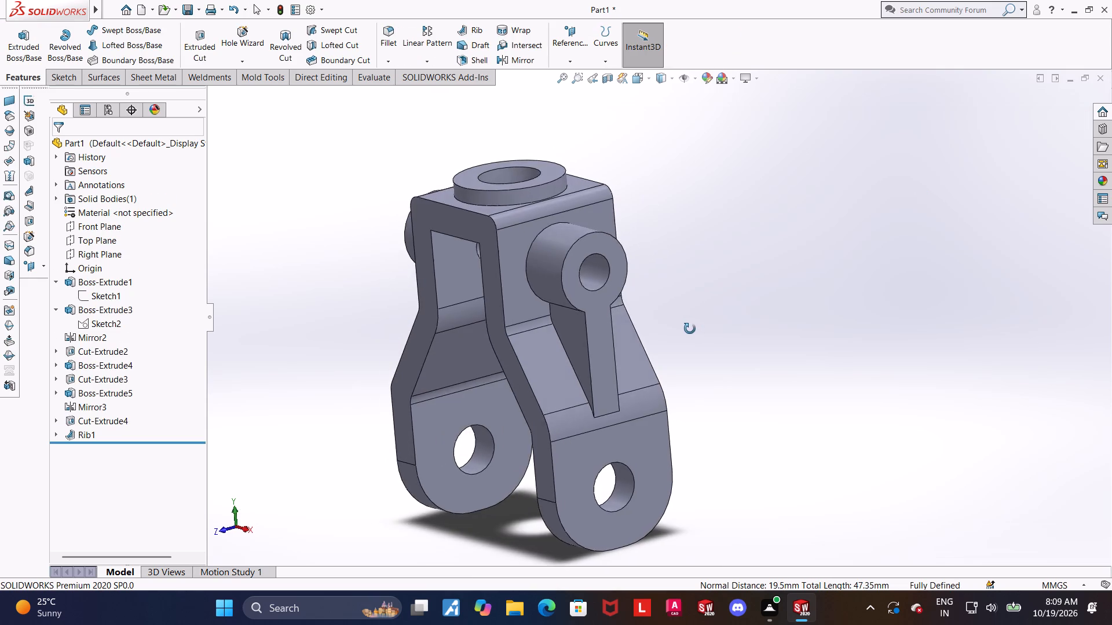
{"action": "middle_click_drag", "start_coordinate": [690, 329], "coordinate": [640, 289]}
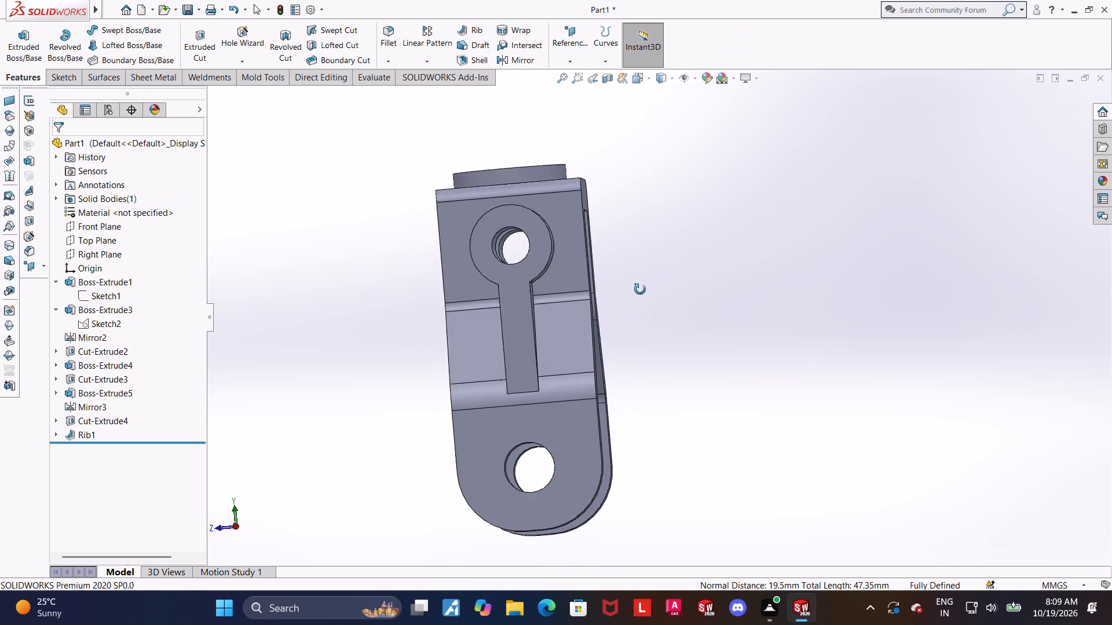
{"action": "middle_click_drag", "start_coordinate": [640, 289], "coordinate": [694, 318]}
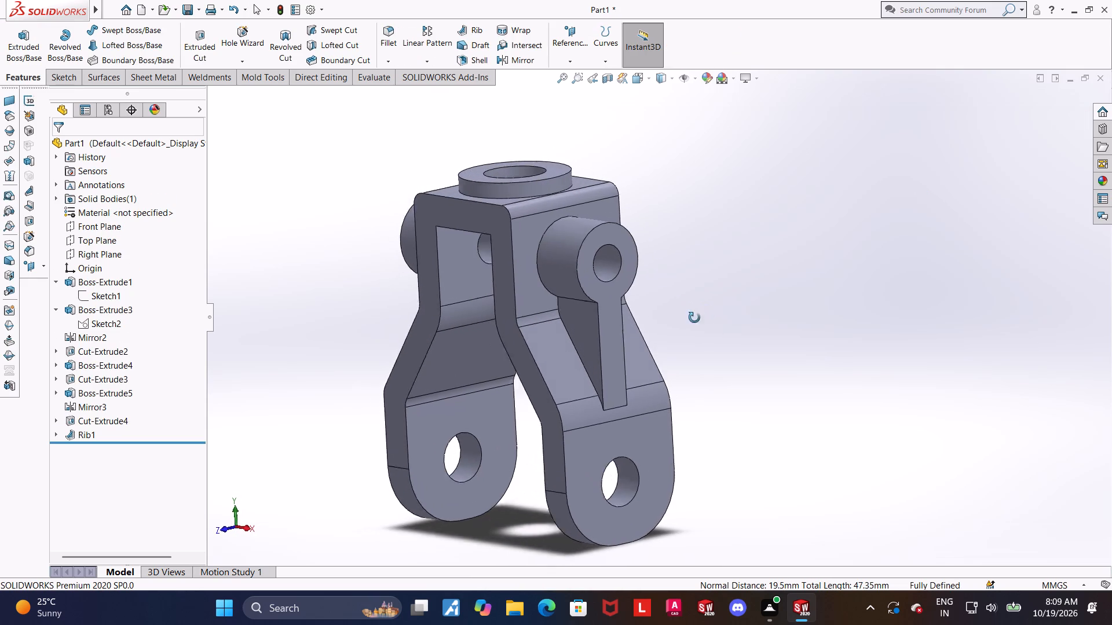
{"action": "middle_click_drag", "start_coordinate": [694, 318], "coordinate": [700, 343]}
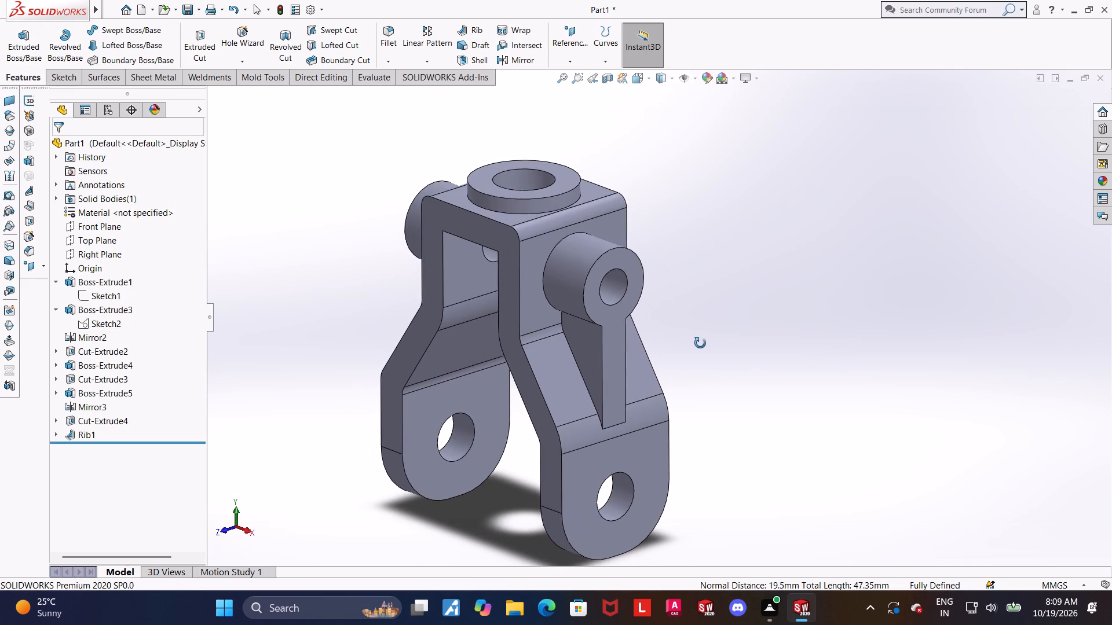
{"action": "middle_click_drag", "start_coordinate": [700, 343], "coordinate": [726, 334]}
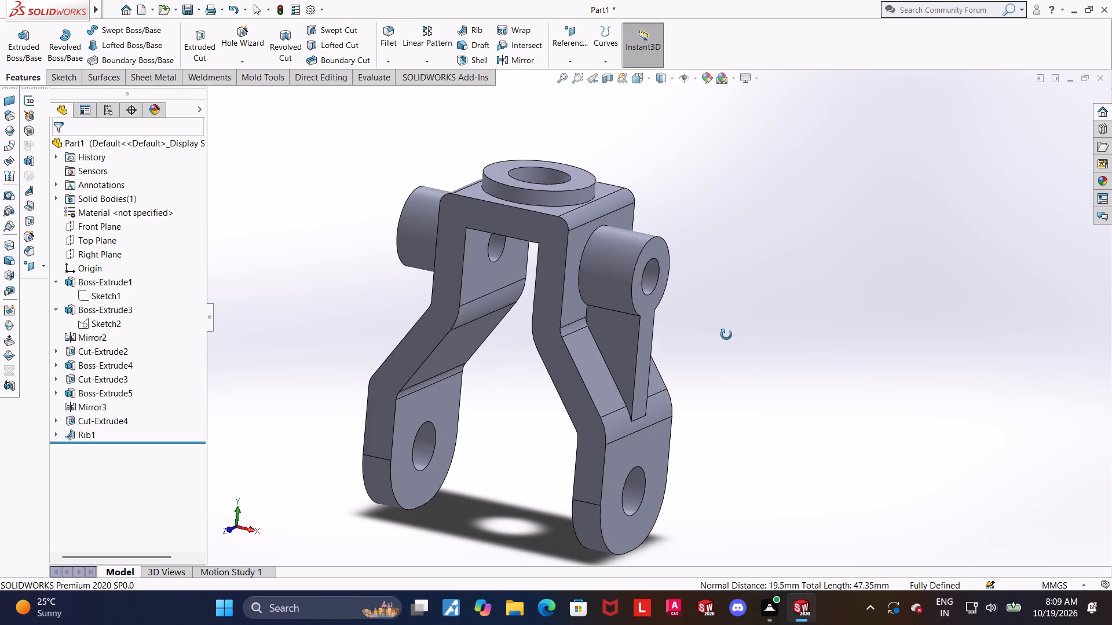
{"action": "middle_click_drag", "start_coordinate": [726, 334], "coordinate": [701, 340]}
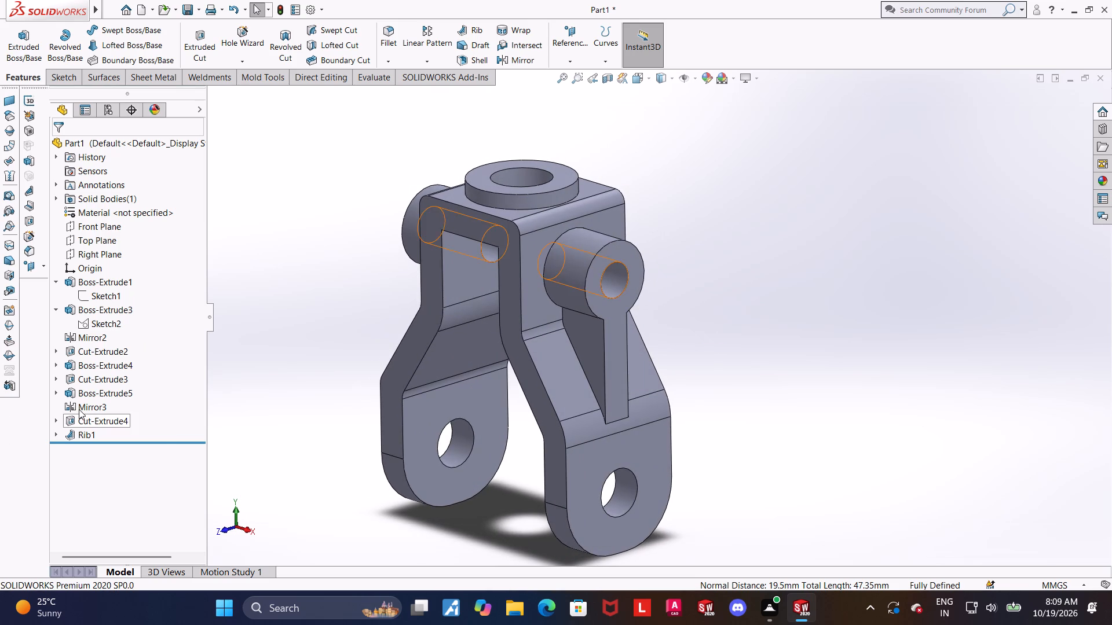
{"action": "left_click", "coordinate": [54, 389]}
{"action": "left_click", "coordinate": [86, 405]}
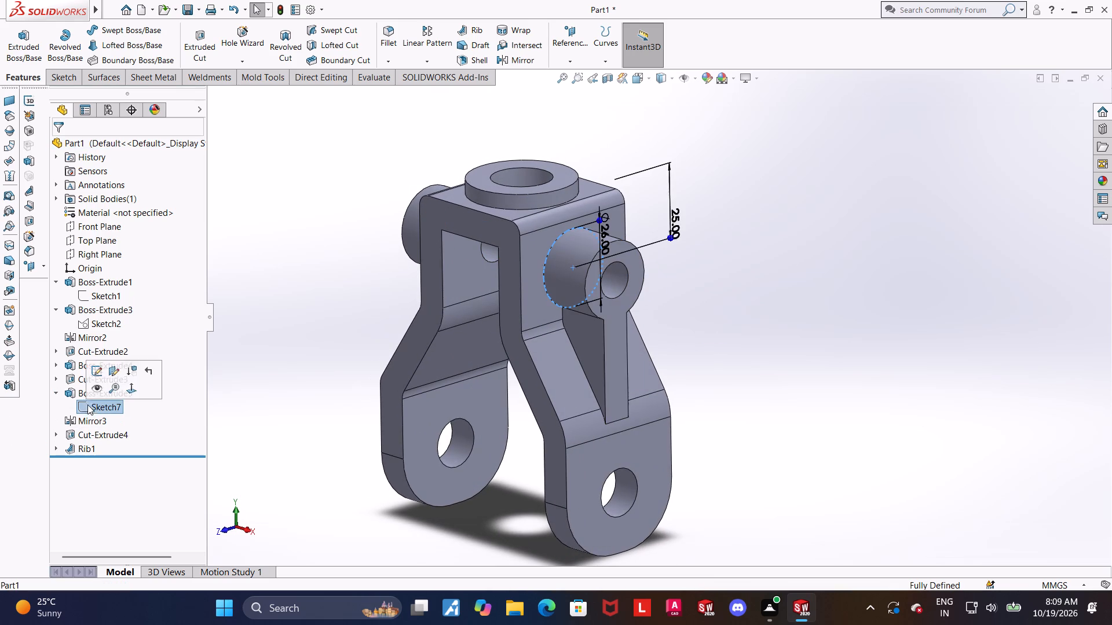
{"action": "left_click", "coordinate": [277, 413]}
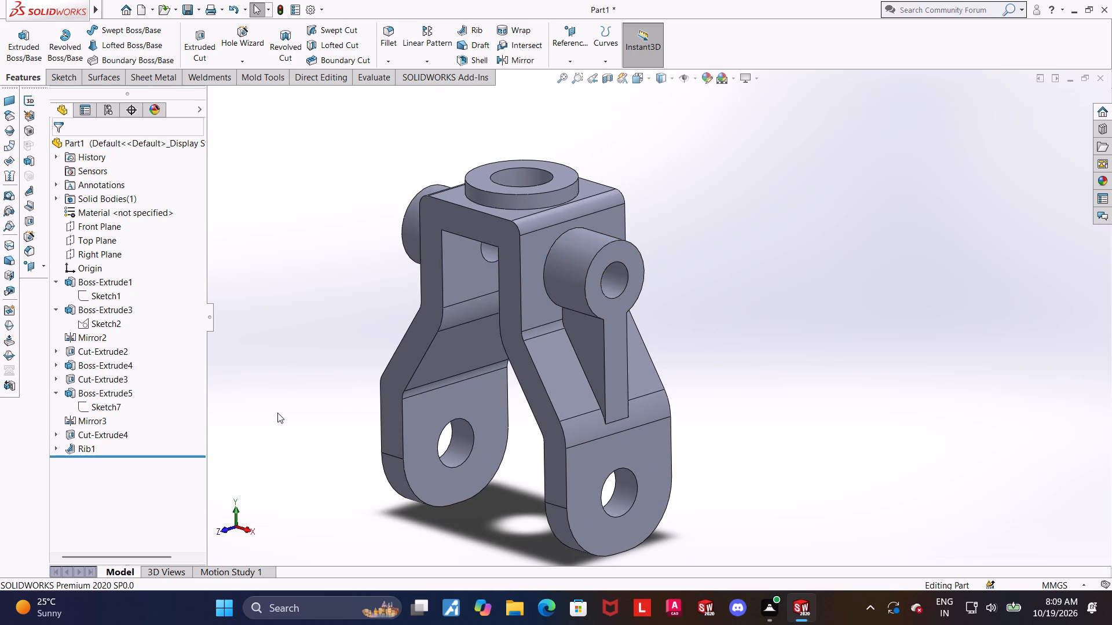
{"action": "left_click", "coordinate": [105, 409]}
{"action": "left_click", "coordinate": [114, 376]}
{"action": "middle_click_drag", "start_coordinate": [900, 386], "coordinate": [895, 386]}
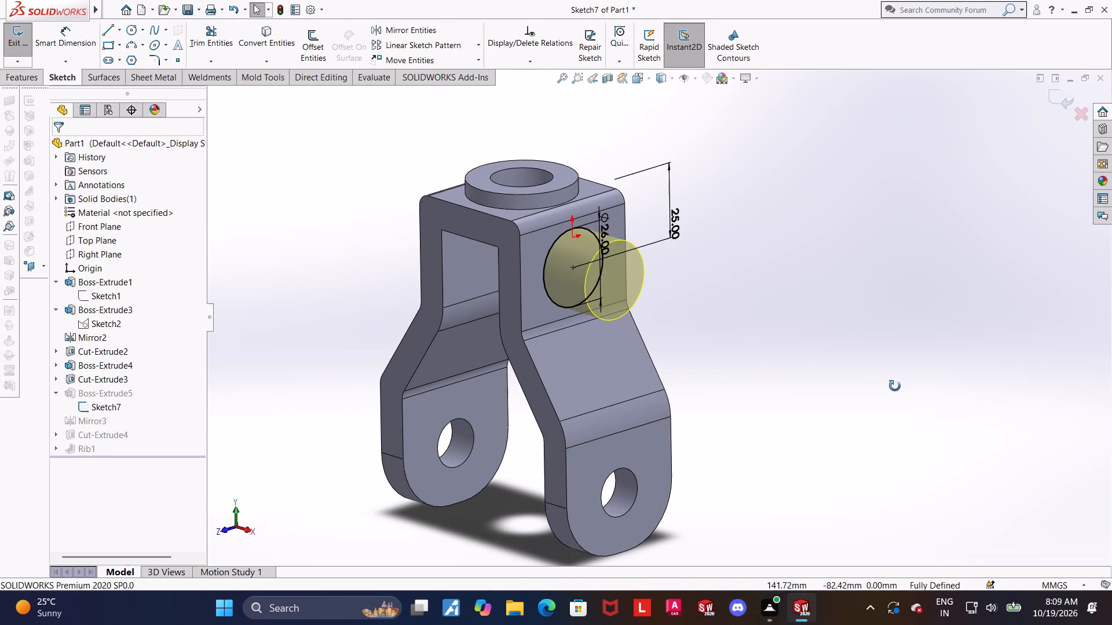
{"action": "middle_click_drag", "start_coordinate": [895, 386], "coordinate": [850, 330]}
{"action": "scroll", "coordinate": [831, 397], "scroll_direction": "up", "scroll_amount": 1}
{"action": "middle_click_drag", "start_coordinate": [589, 193], "coordinate": [560, 211]}
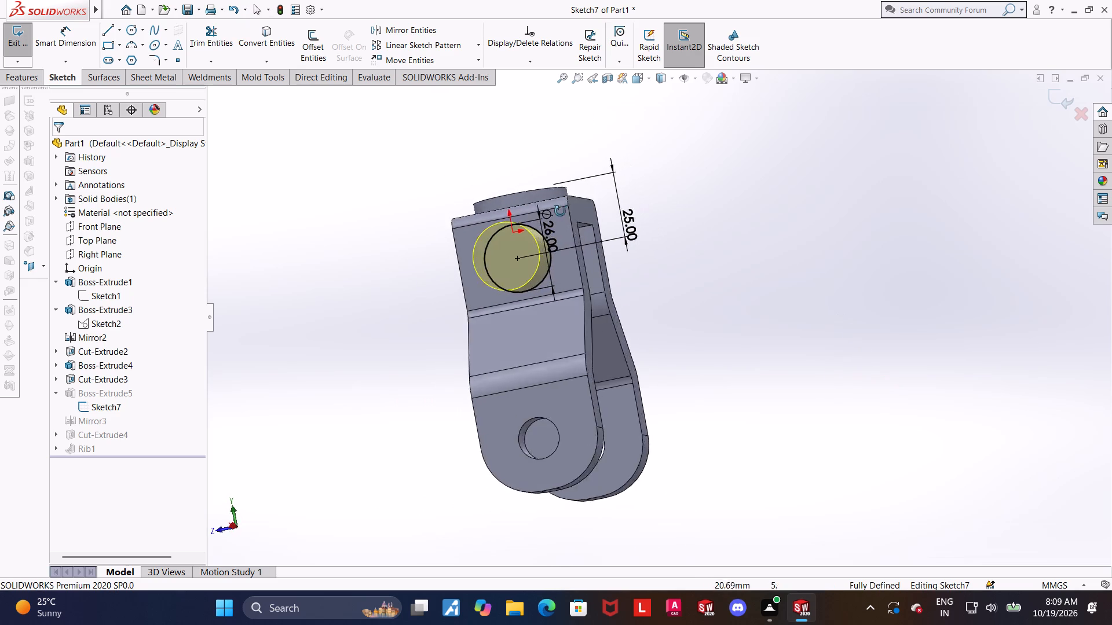
{"action": "middle_click_drag", "start_coordinate": [560, 211], "coordinate": [606, 215]}
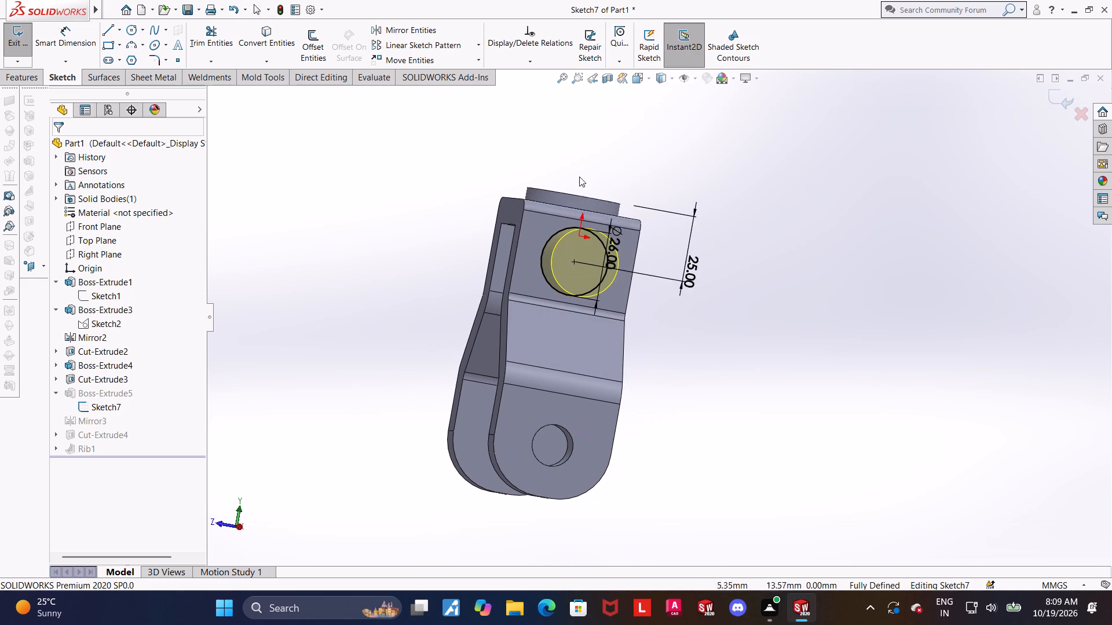
{"action": "left_click", "coordinate": [644, 73]}
{"action": "left_click", "coordinate": [533, 334]}
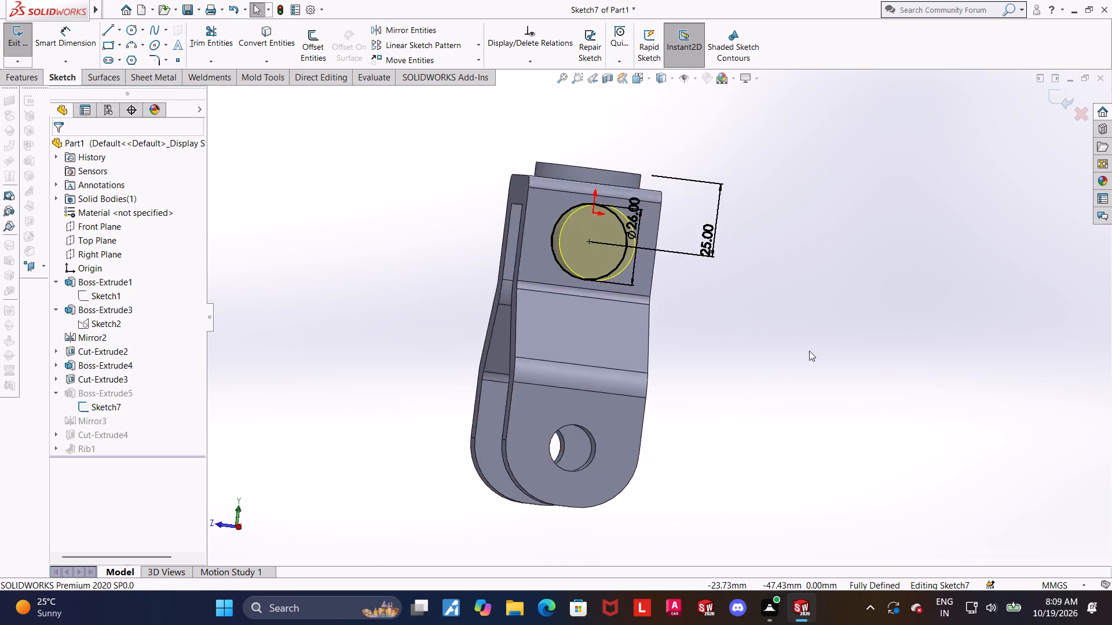
Examine the side boss circle's diameter and height dimensions against the bracket body, and leave the sketch.
{"action": "scroll", "coordinate": [929, 338], "scroll_direction": "up", "scroll_amount": 1}
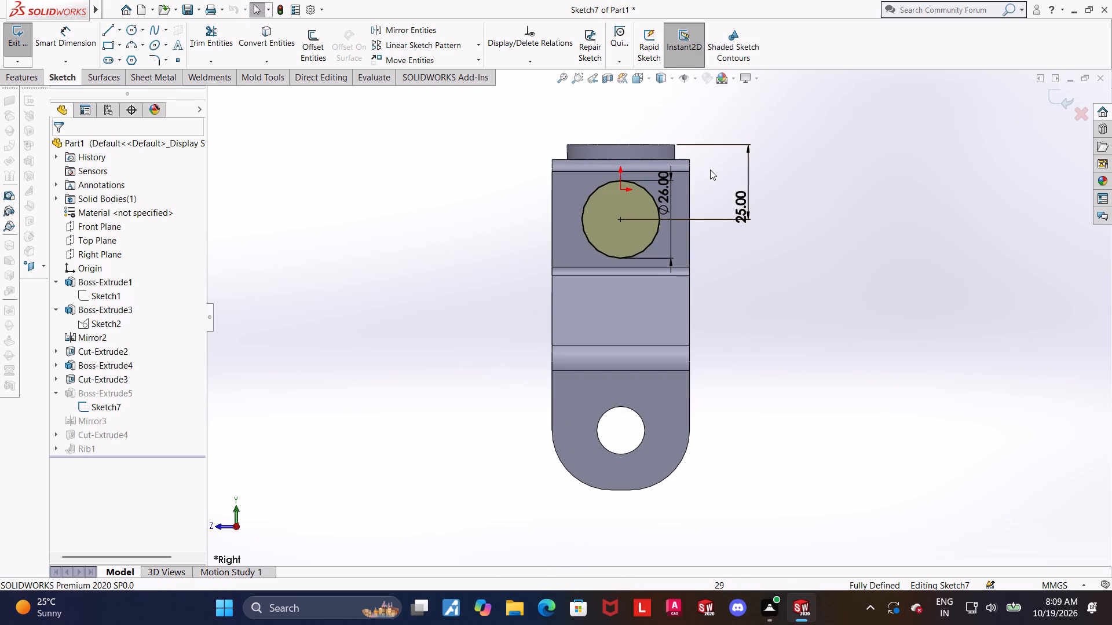
{"action": "scroll", "coordinate": [710, 170], "scroll_direction": "down", "scroll_amount": 1}
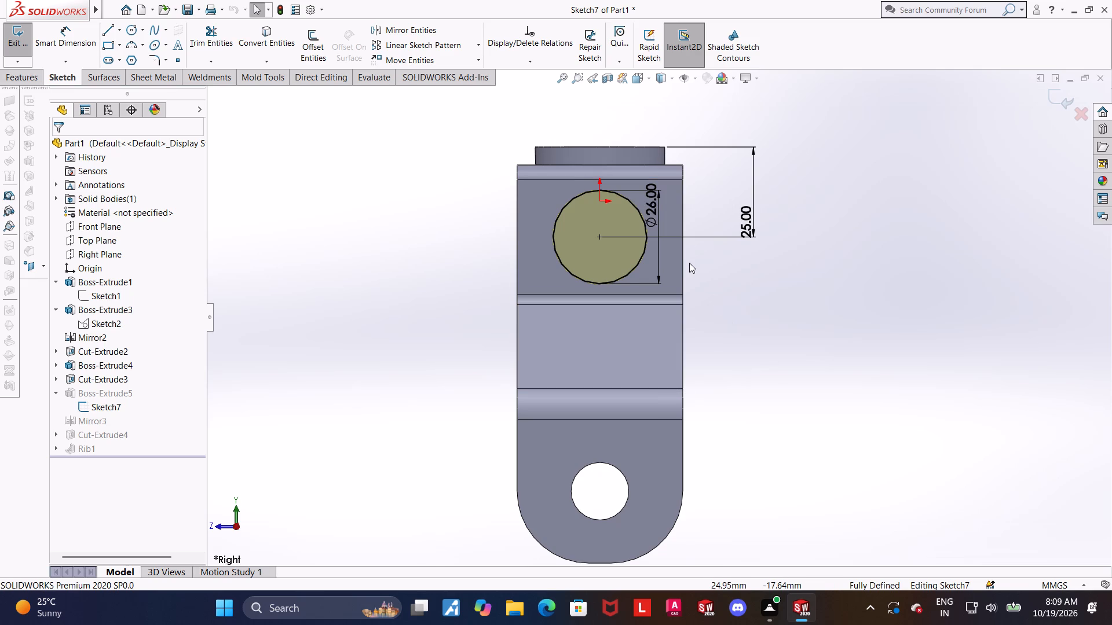
{"action": "scroll", "coordinate": [688, 266], "scroll_direction": "down", "scroll_amount": 2}
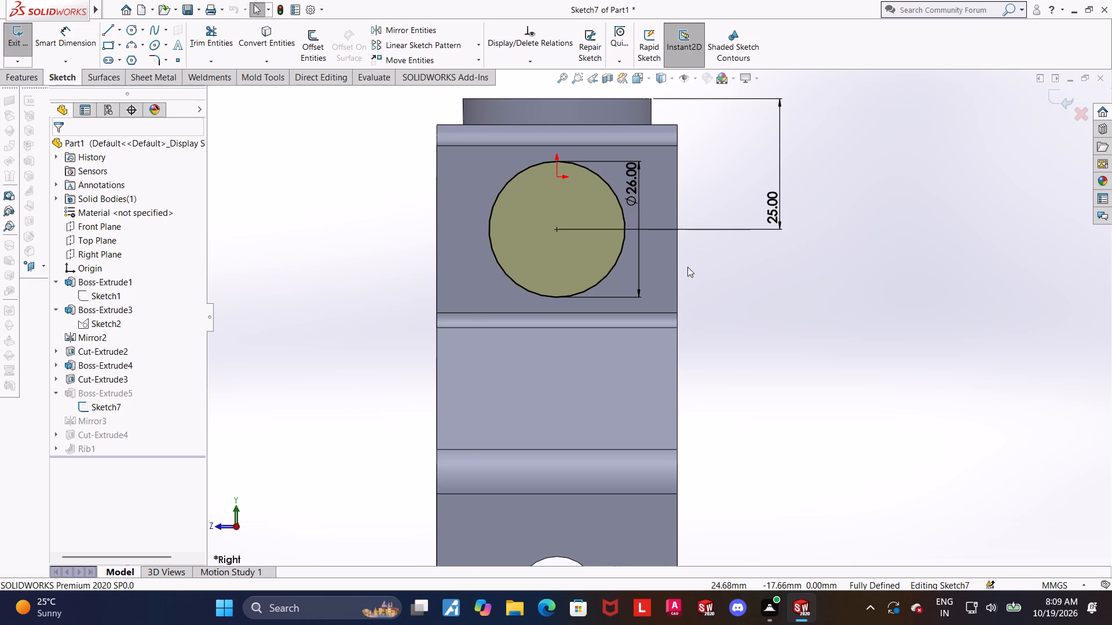
{"action": "scroll", "coordinate": [687, 267], "scroll_direction": "up", "scroll_amount": 1}
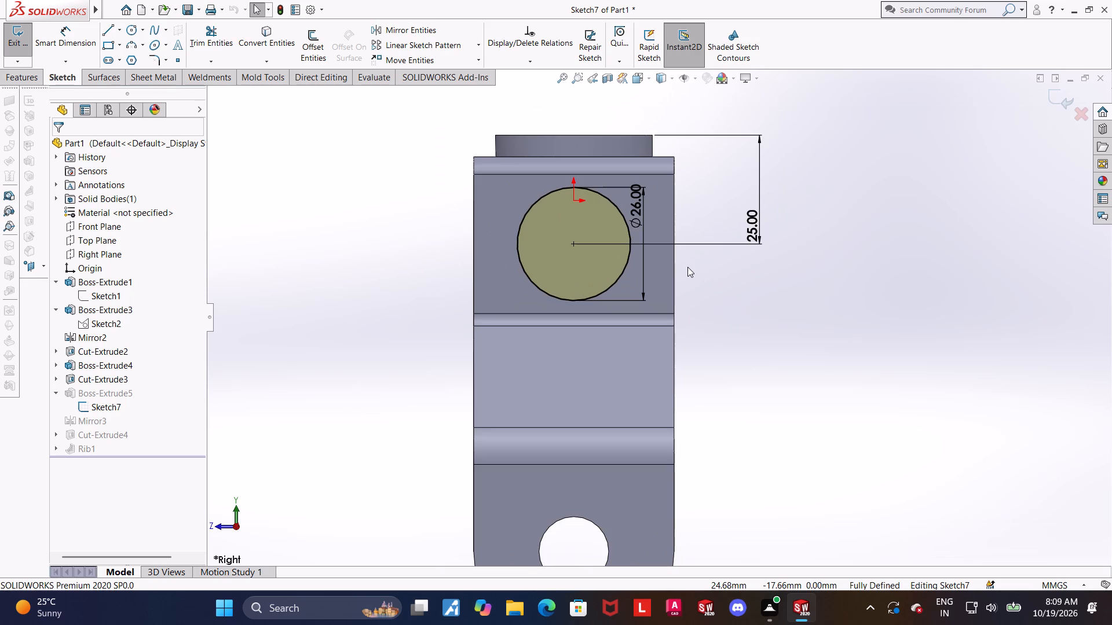
{"action": "scroll", "coordinate": [687, 267], "scroll_direction": "up", "scroll_amount": 1}
{"action": "middle_click_drag", "start_coordinate": [639, 362], "coordinate": [660, 363]}
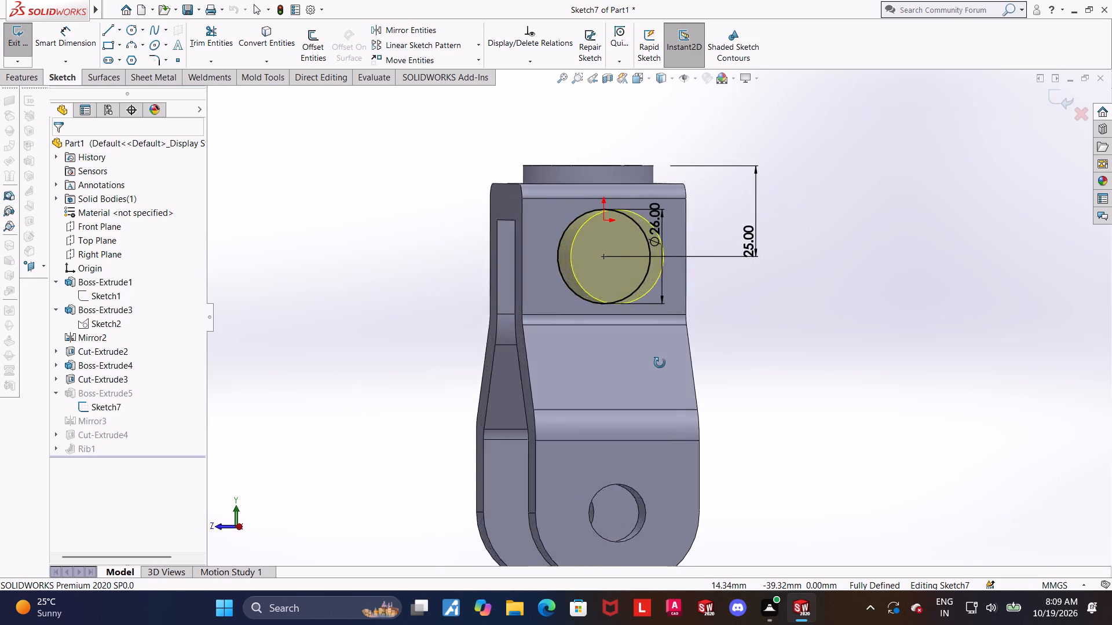
{"action": "middle_click_drag", "start_coordinate": [660, 363], "coordinate": [753, 381]}
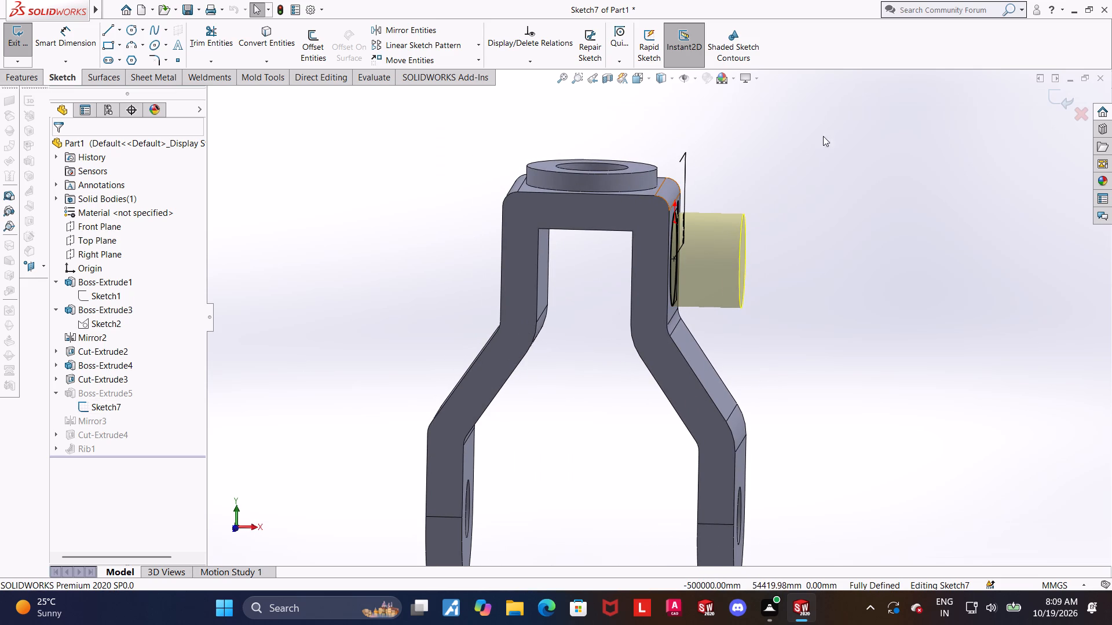
{"action": "left_click", "coordinate": [1051, 98]}
Reopen the base profile sketch for editing and view it face-on.
{"action": "left_click", "coordinate": [82, 288]}
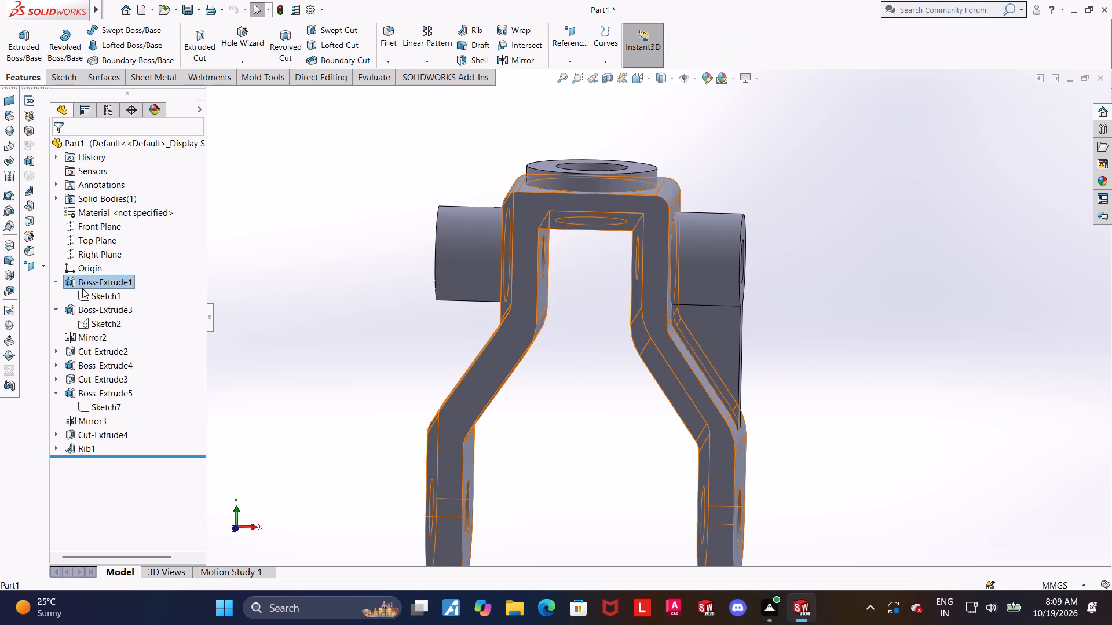
{"action": "left_click", "coordinate": [89, 292]}
{"action": "left_click", "coordinate": [98, 257]}
{"action": "left_click", "coordinate": [101, 293]}
{"action": "left_click", "coordinate": [105, 281]}
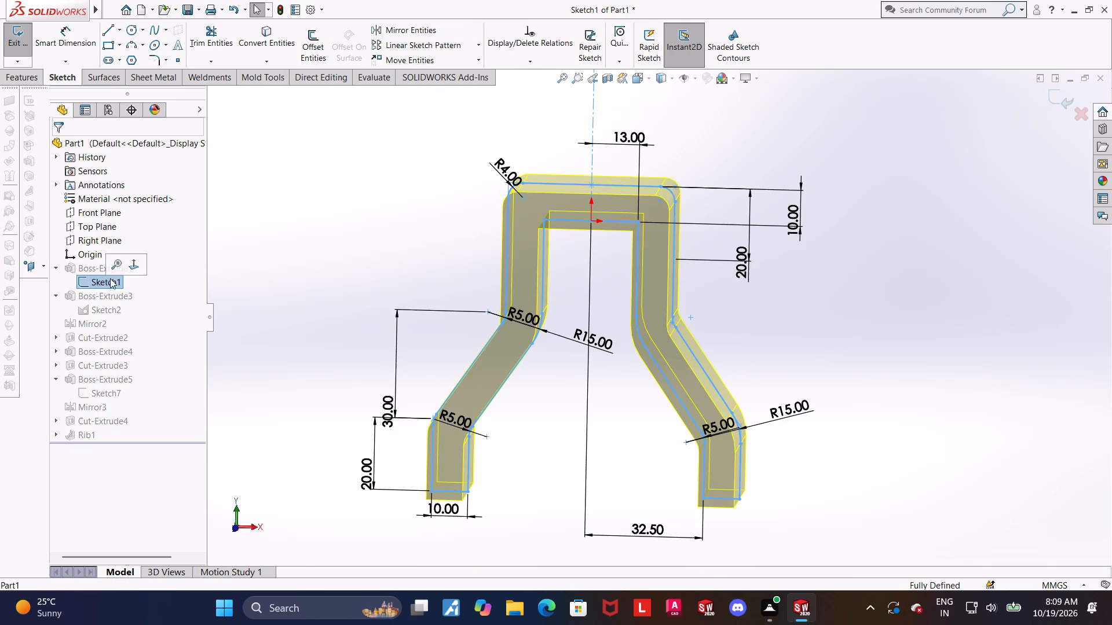
{"action": "left_click", "coordinate": [137, 263]}
{"action": "left_click", "coordinate": [788, 321]}
Check the distance from the midpoint of the +X leg's vertical outer edge to that edge's lower end with Smart Dimension, without placing it.
{"action": "scroll", "coordinate": [851, 322], "scroll_direction": "up", "scroll_amount": 1}
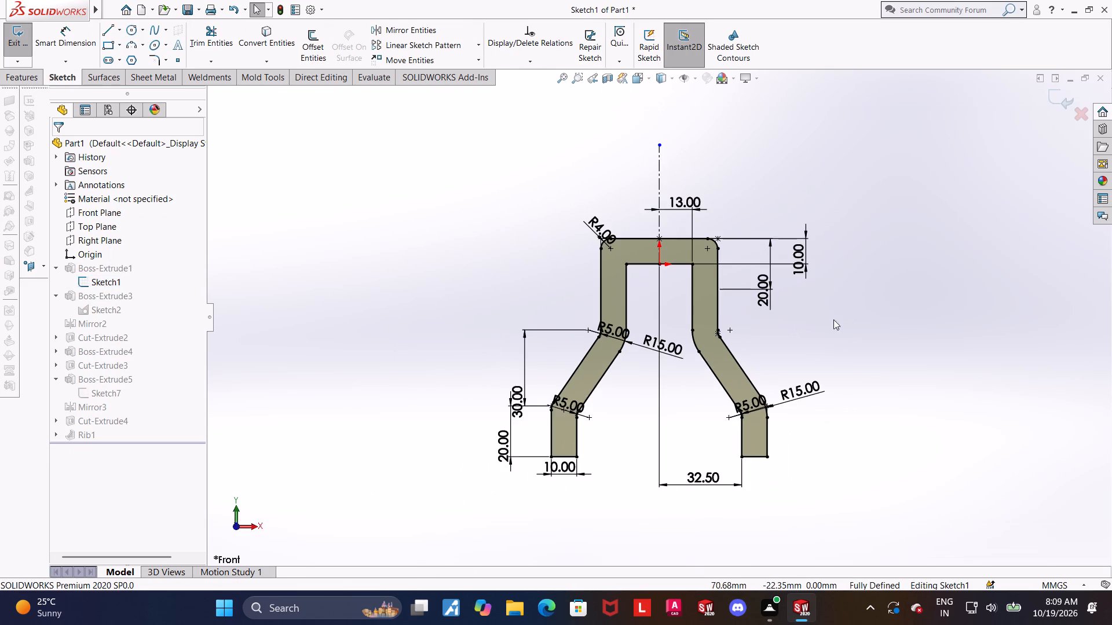
{"action": "scroll", "coordinate": [811, 317], "scroll_direction": "down", "scroll_amount": 2}
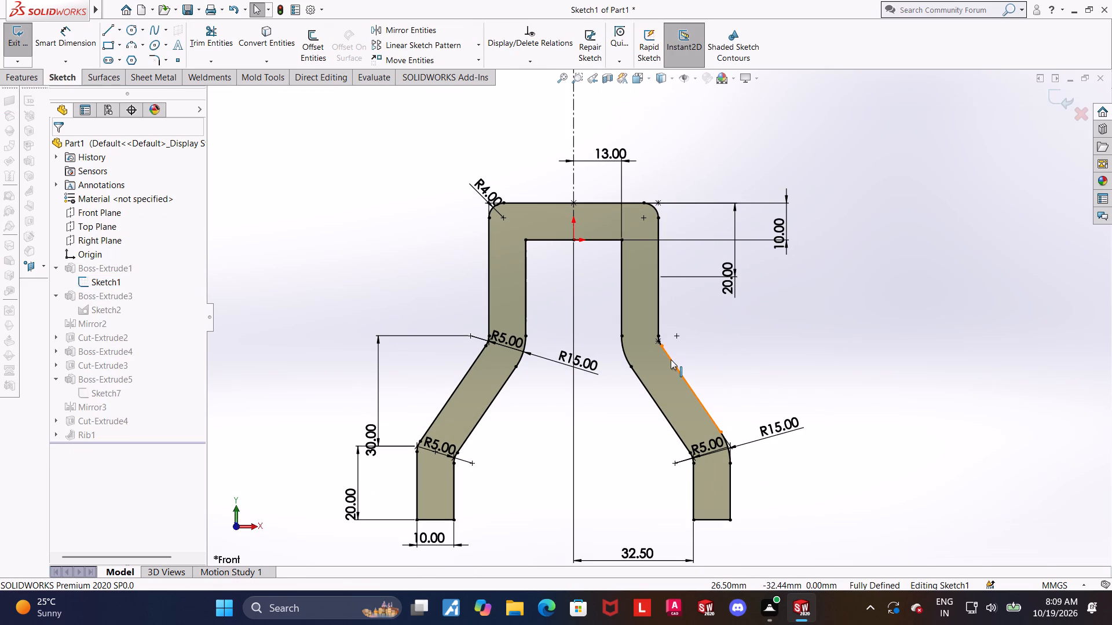
{"action": "scroll", "coordinate": [671, 359], "scroll_direction": "down", "scroll_amount": 1}
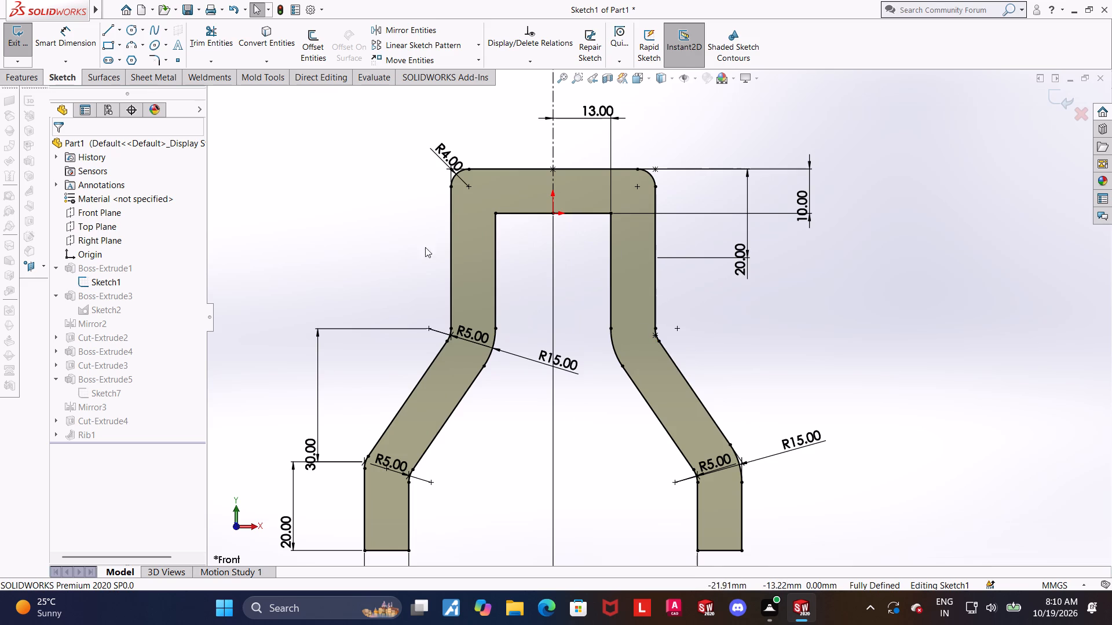
{"action": "left_click", "coordinate": [54, 37]}
{"action": "scroll", "coordinate": [781, 322], "scroll_direction": "up", "scroll_amount": 1}
{"action": "scroll", "coordinate": [781, 322], "scroll_direction": "down", "scroll_amount": 2}
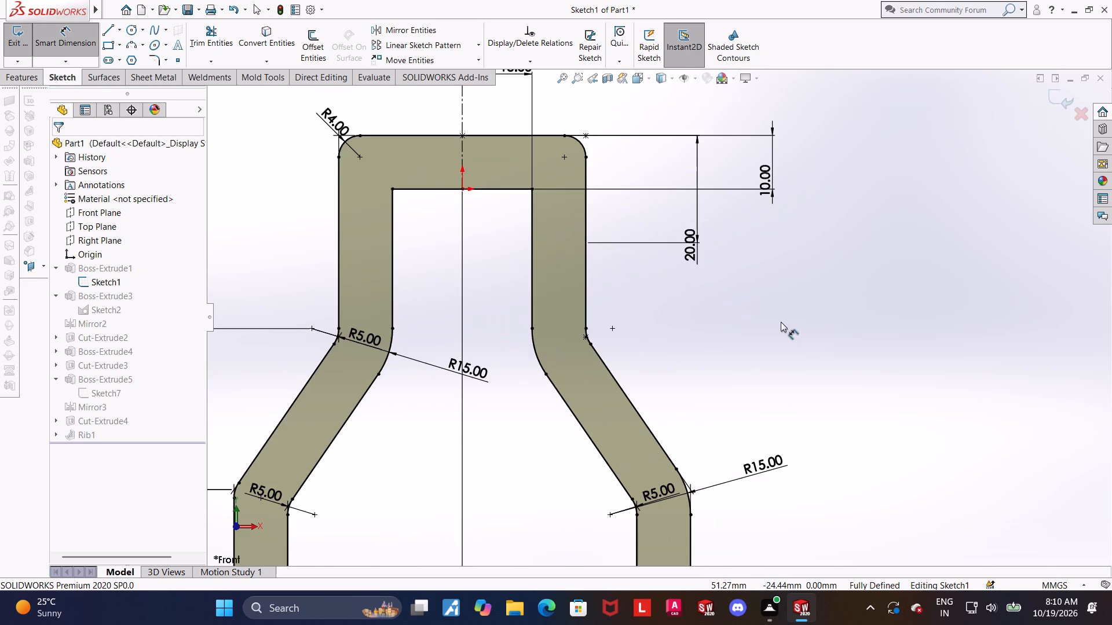
{"action": "left_click", "coordinate": [587, 242]}
{"action": "left_click", "coordinate": [588, 327]}
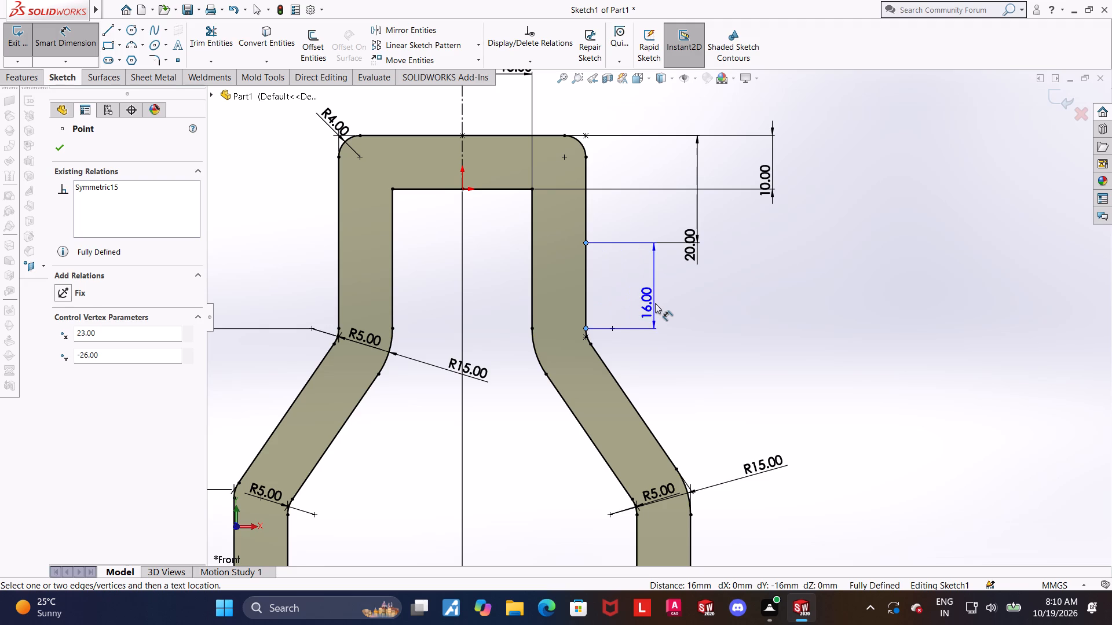
{"action": "scroll", "coordinate": [664, 303], "scroll_direction": "up", "scroll_amount": 1}
{"action": "scroll", "coordinate": [664, 303], "scroll_direction": "down", "scroll_amount": 2}
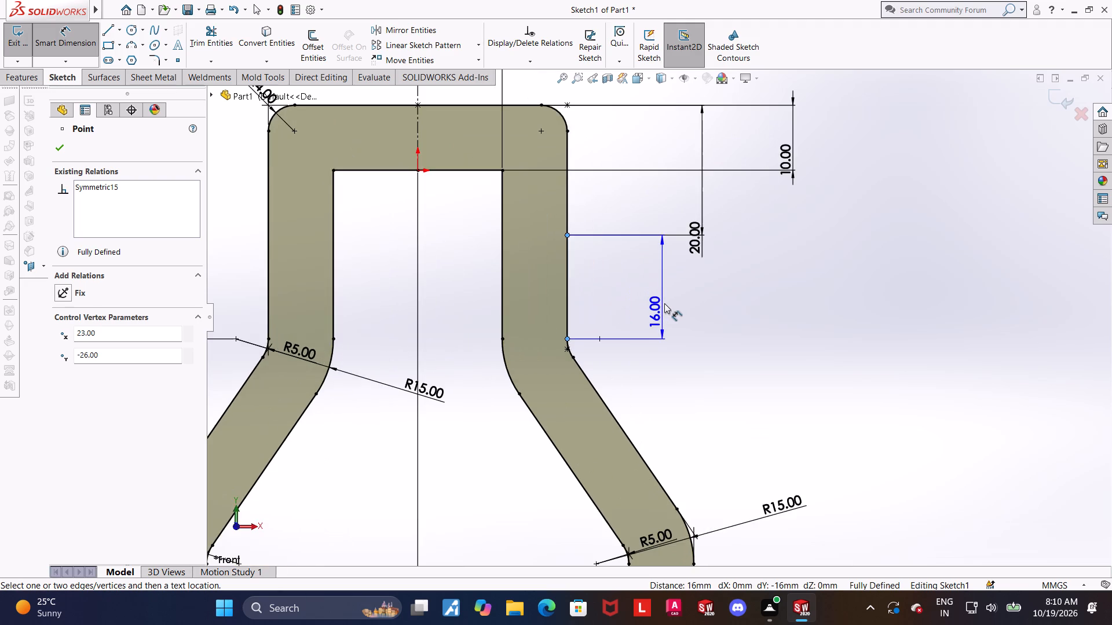
{"action": "scroll", "coordinate": [664, 303], "scroll_direction": "up", "scroll_amount": 4}
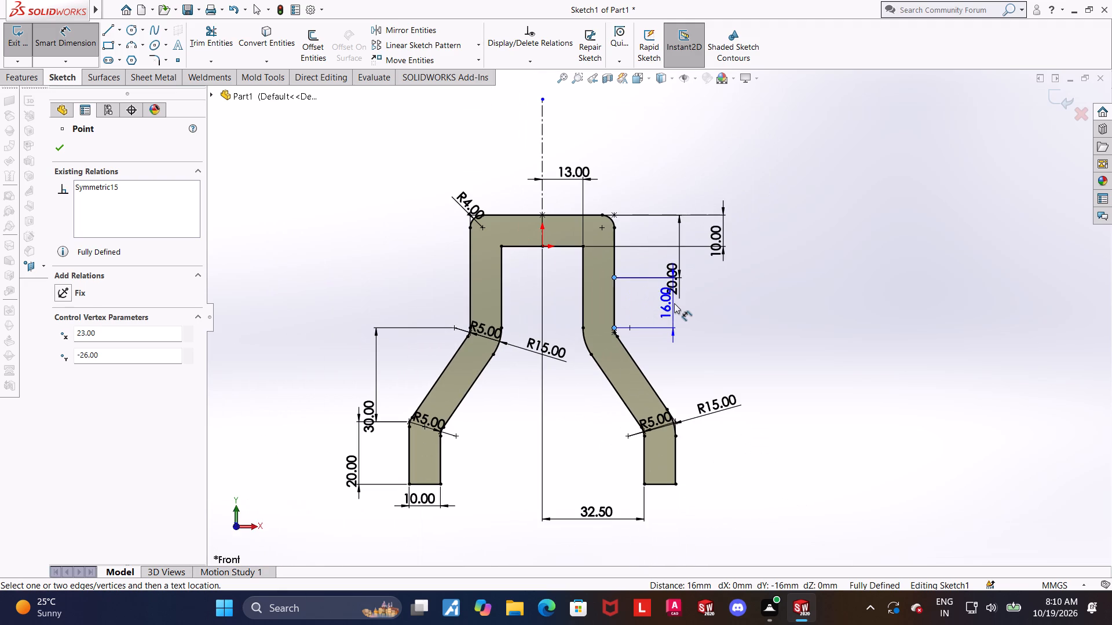
{"action": "key", "text": "Escape"}
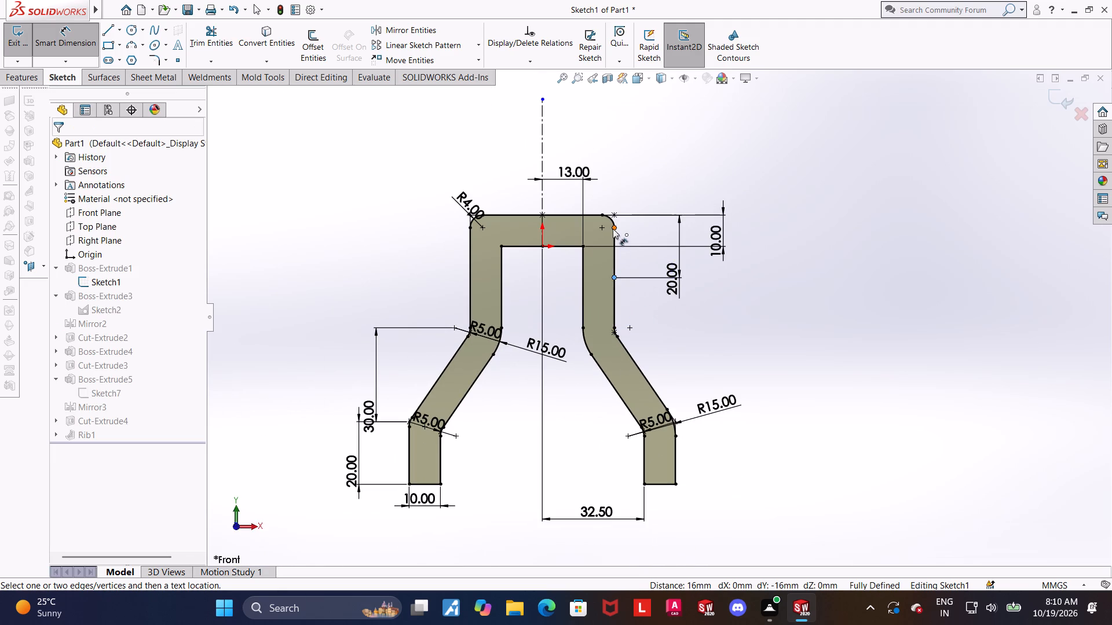
Check the distance from the same edge midpoint to the edge's upper end at the corner fillet, without placing a dimension.
{"action": "left_click", "coordinate": [613, 229]}
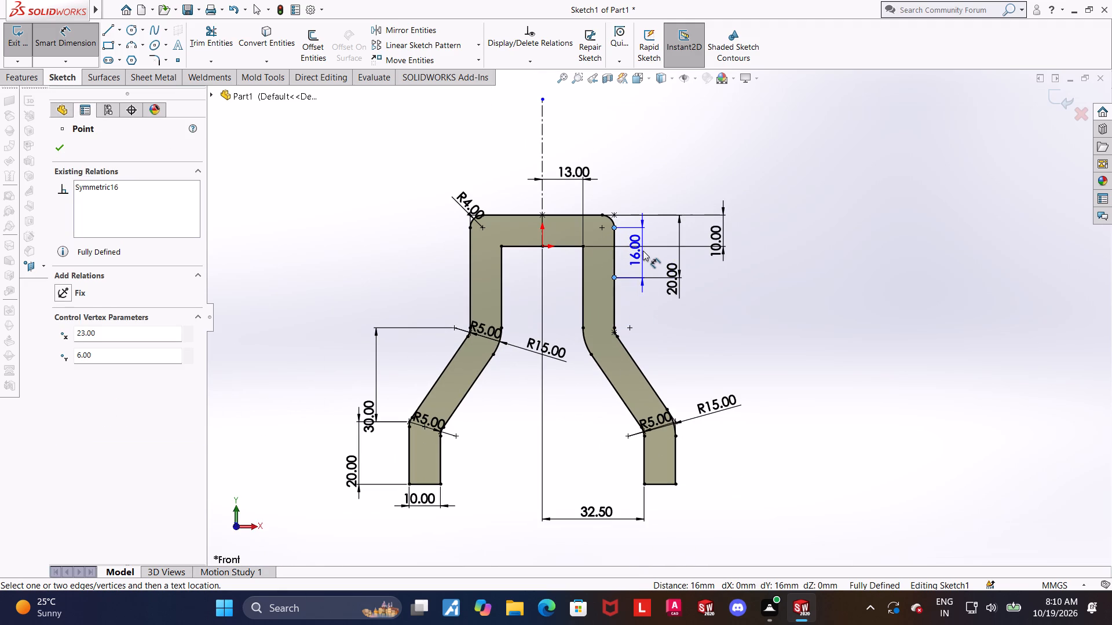
{"action": "key", "text": "Escape"}
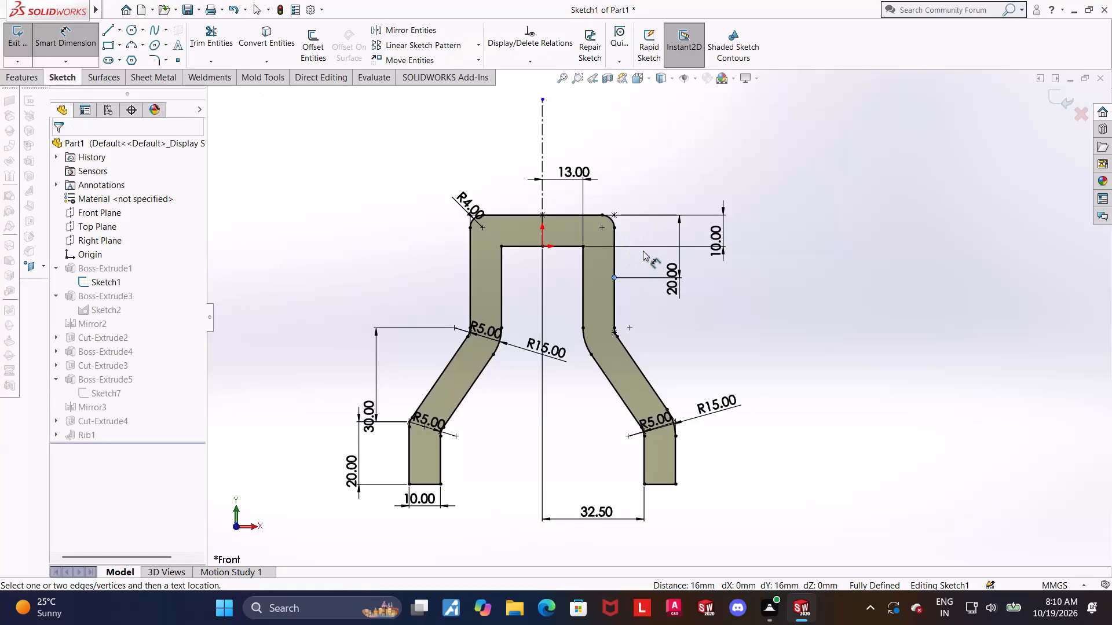
{"action": "scroll", "coordinate": [643, 251], "scroll_direction": "down", "scroll_amount": 1}
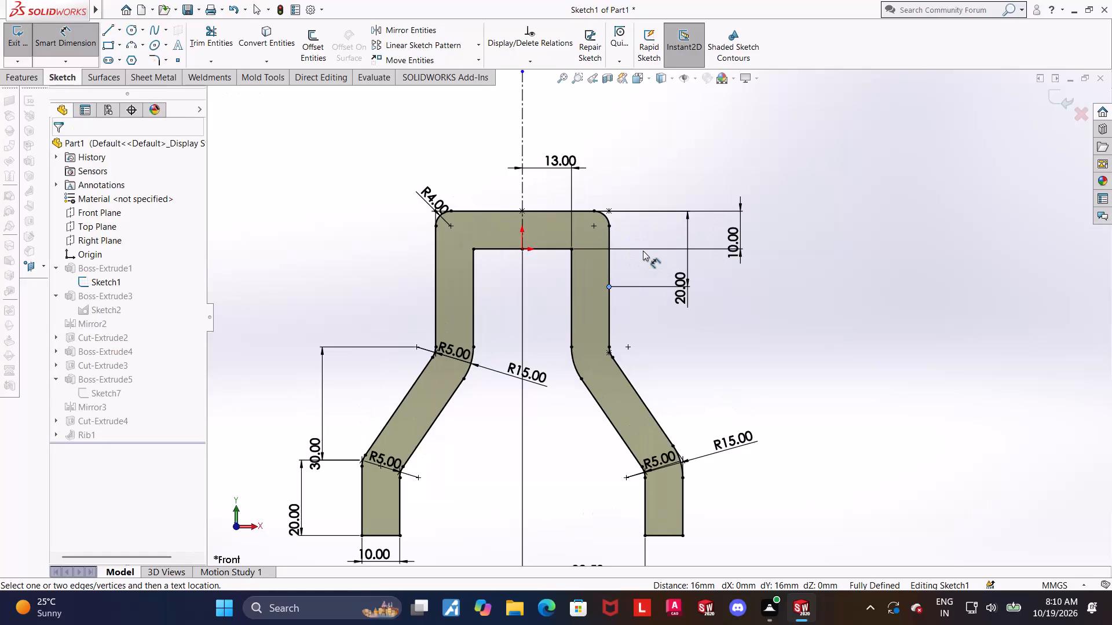
{"action": "scroll", "coordinate": [635, 281], "scroll_direction": "down", "scroll_amount": 1}
{"action": "key", "text": "Escape"}
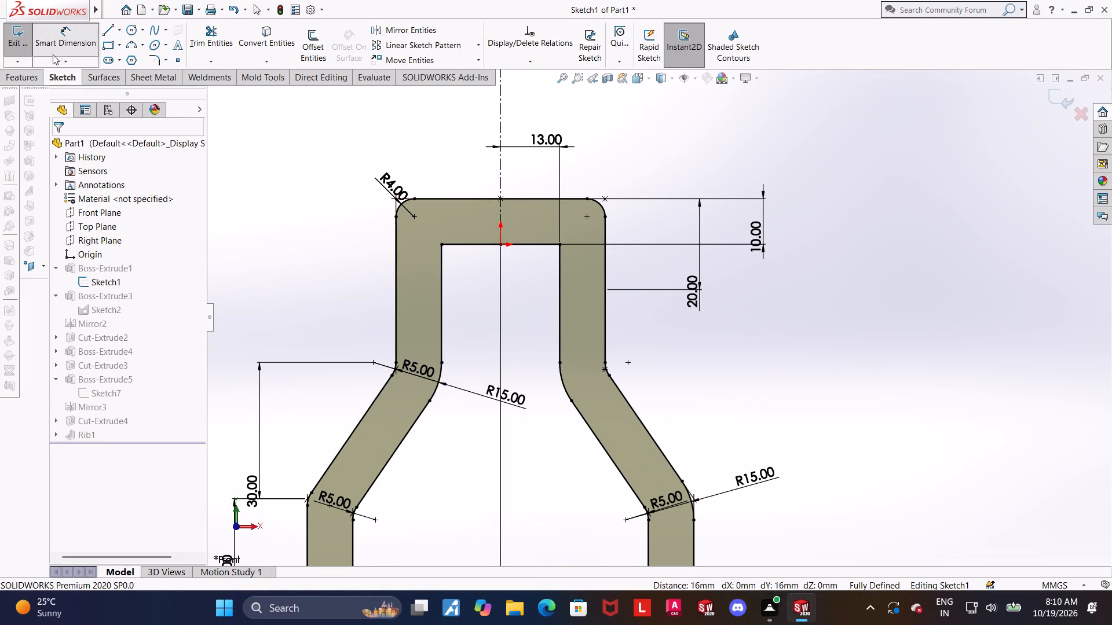
Examine the base profile sketch's dimensions face-on and against the extruded body, returning to the front view.
{"action": "scroll", "coordinate": [778, 321], "scroll_direction": "up", "scroll_amount": 1}
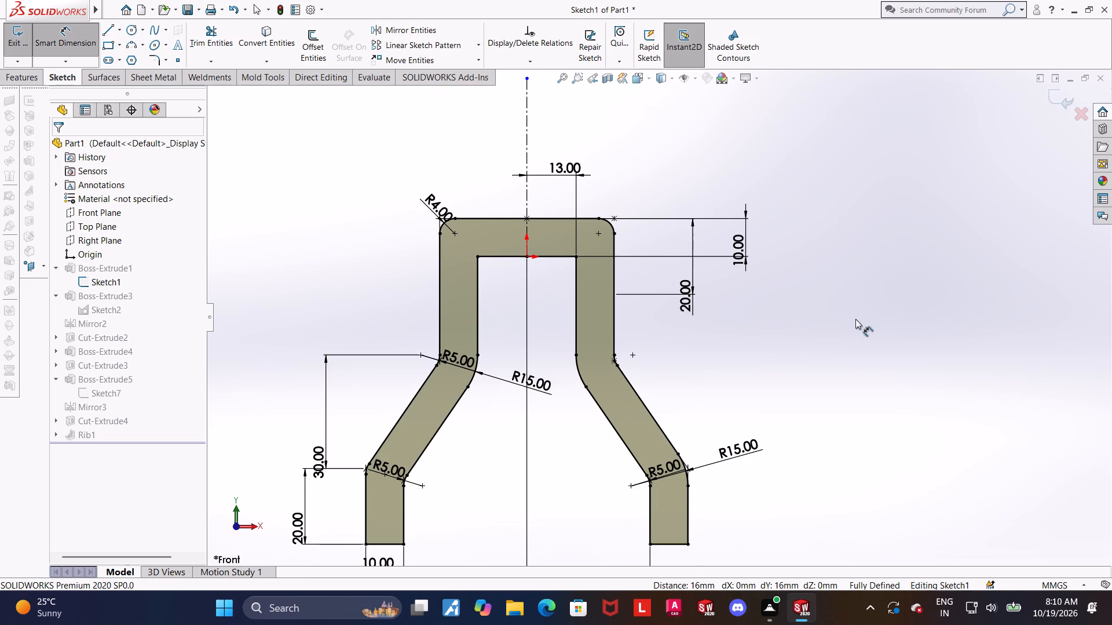
{"action": "scroll", "coordinate": [855, 319], "scroll_direction": "down", "scroll_amount": 1}
{"action": "scroll", "coordinate": [855, 319], "scroll_direction": "up", "scroll_amount": 1}
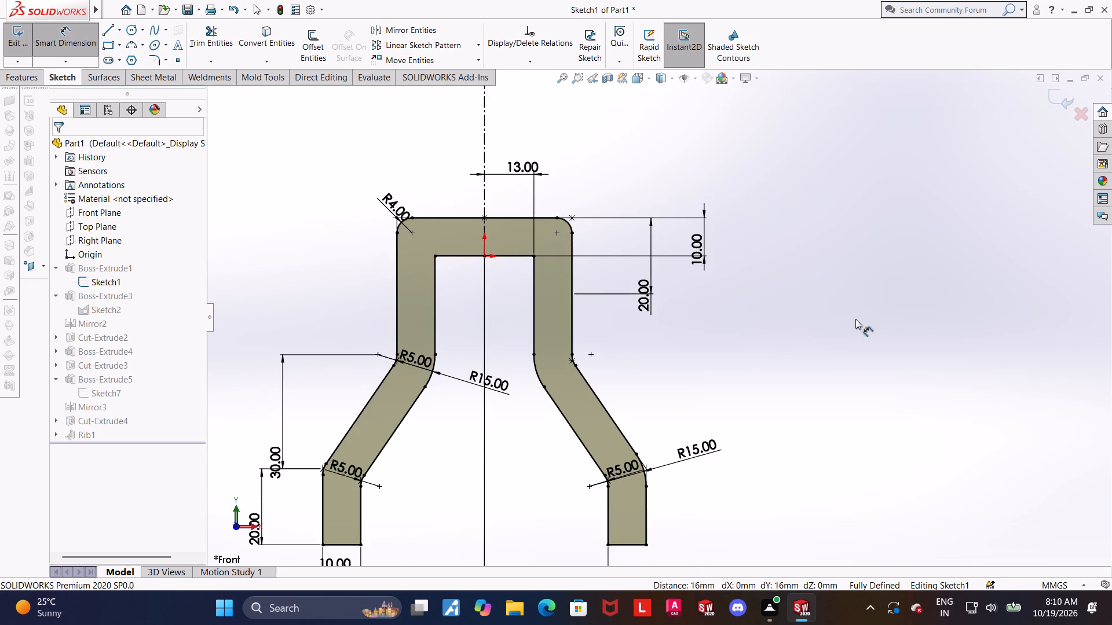
{"action": "scroll", "coordinate": [855, 319], "scroll_direction": "down", "scroll_amount": 1}
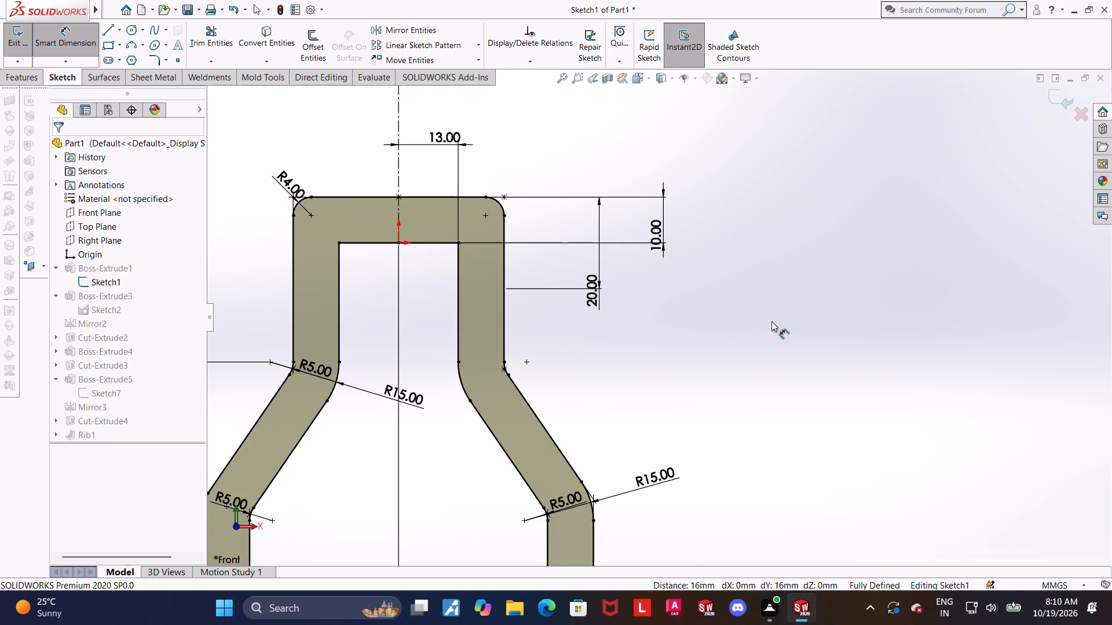
{"action": "scroll", "coordinate": [643, 333], "scroll_direction": "up", "scroll_amount": 2}
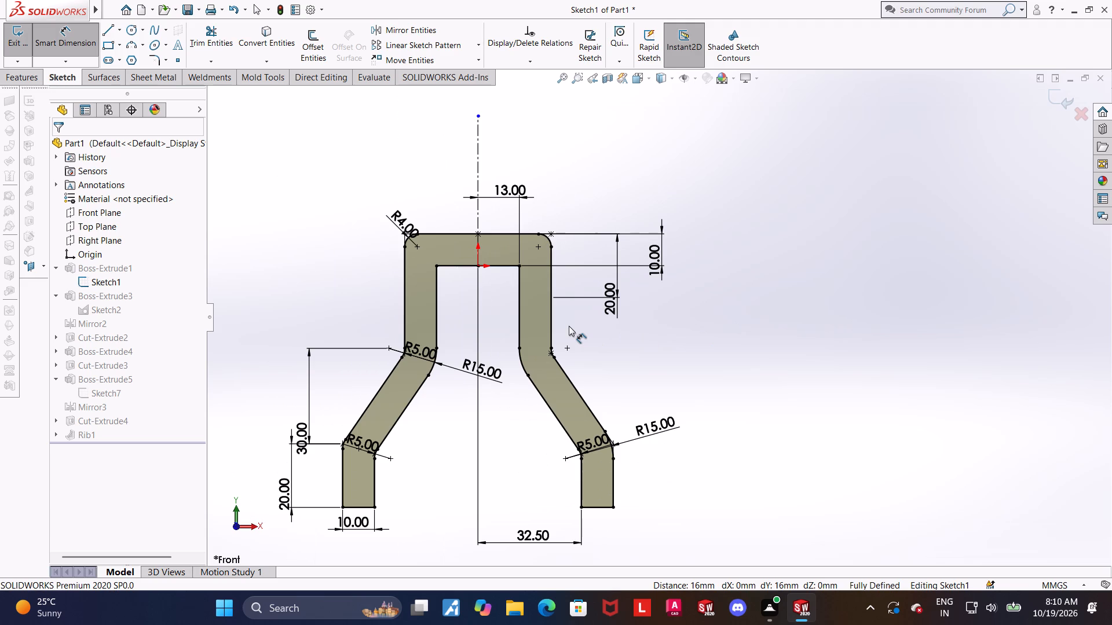
{"action": "scroll", "coordinate": [414, 330], "scroll_direction": "down", "scroll_amount": 1}
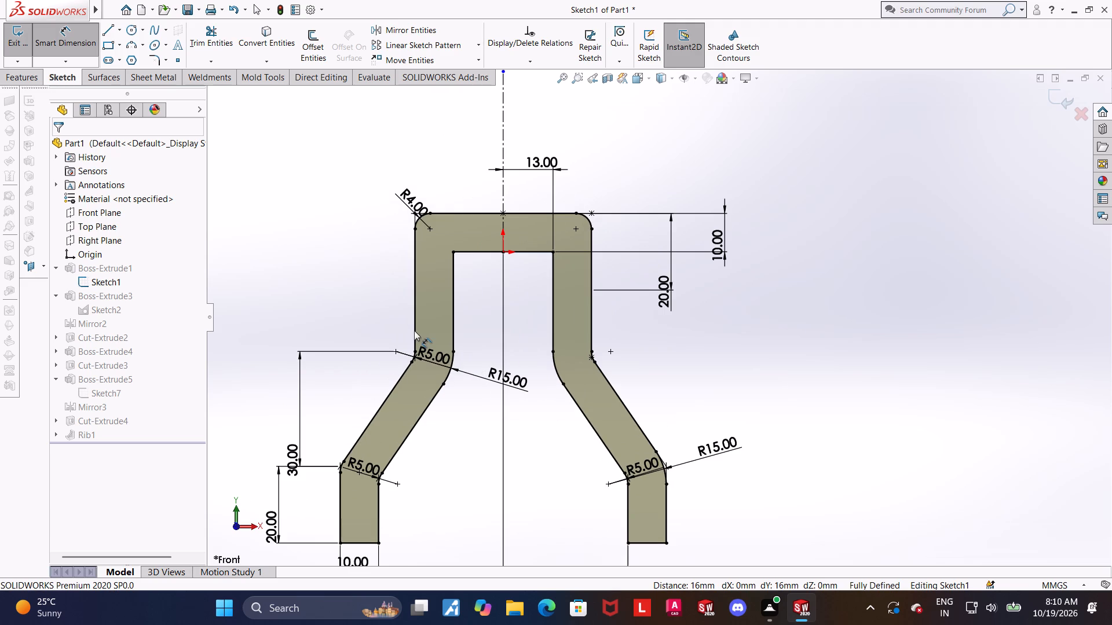
{"action": "scroll", "coordinate": [414, 330], "scroll_direction": "up", "scroll_amount": 1}
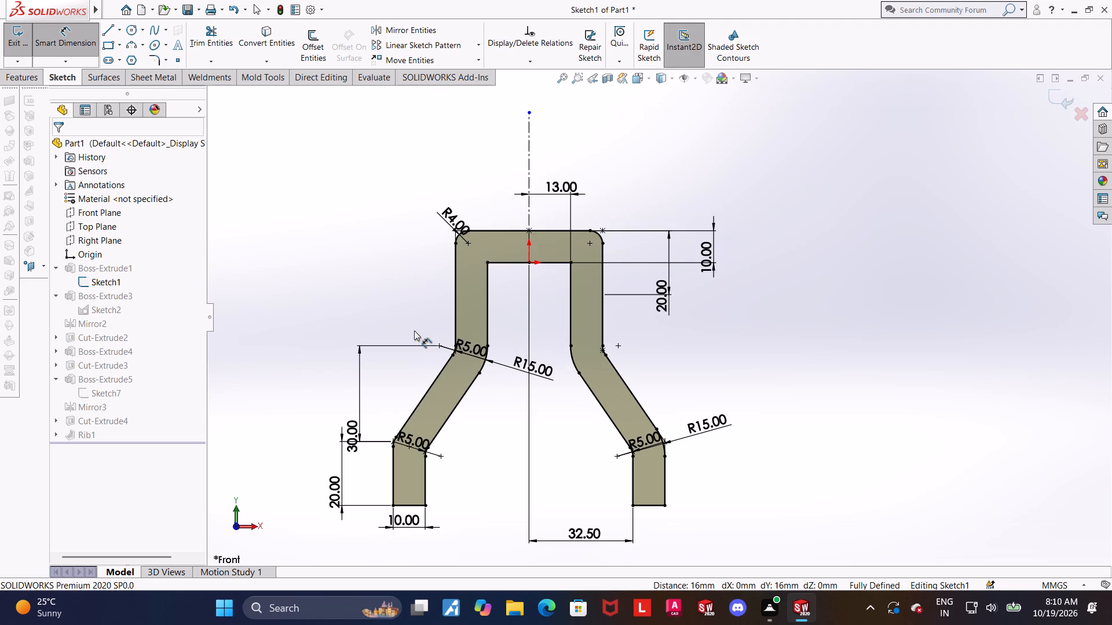
{"action": "scroll", "coordinate": [591, 339], "scroll_direction": "down", "scroll_amount": 1}
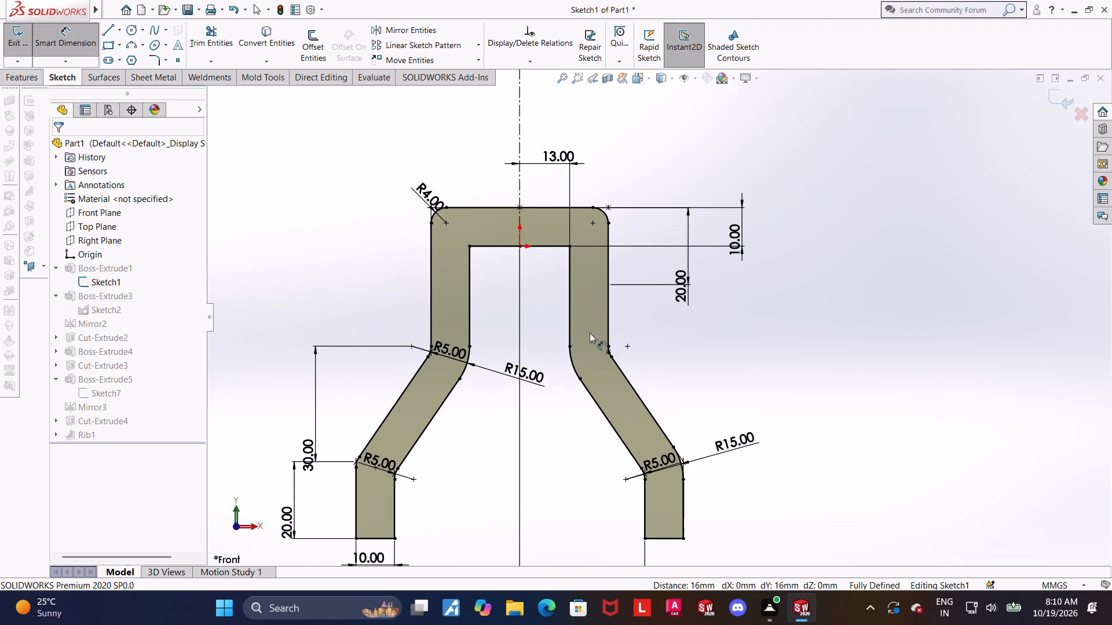
{"action": "scroll", "coordinate": [603, 251], "scroll_direction": "down", "scroll_amount": 1}
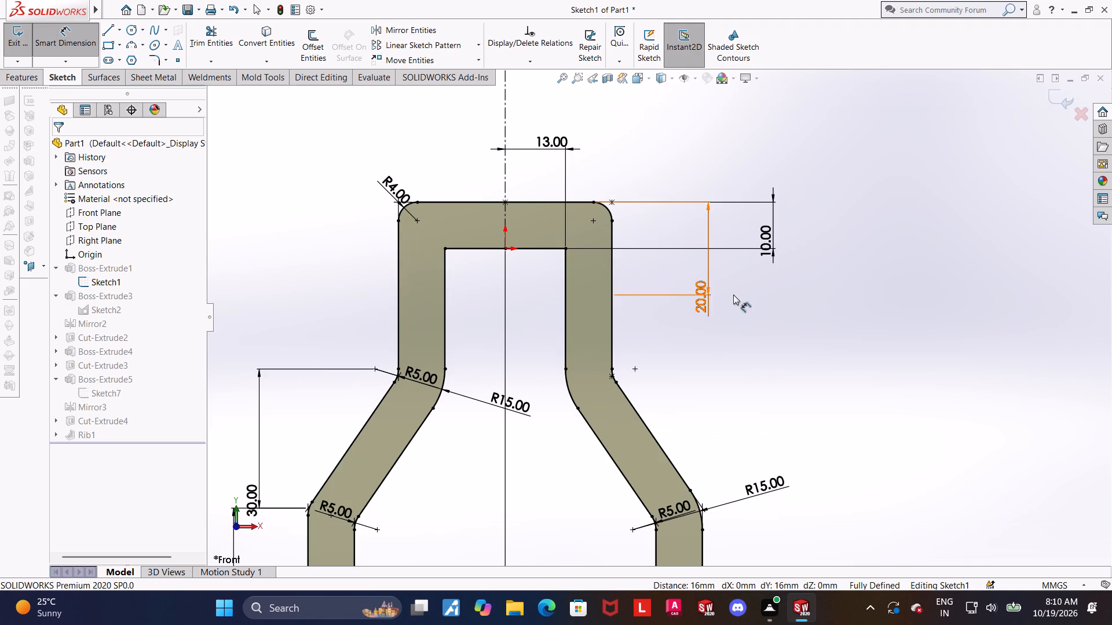
{"action": "middle_click_drag", "start_coordinate": [726, 296], "coordinate": [694, 315]}
{"action": "left_click", "coordinate": [635, 78]}
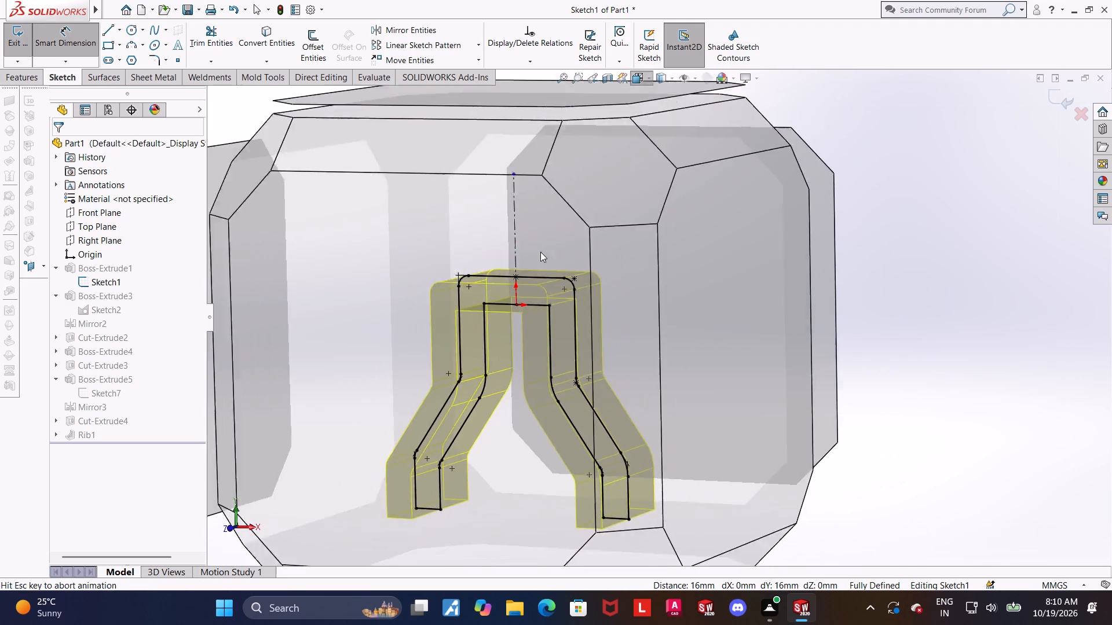
{"action": "left_click", "coordinate": [497, 368]}
{"action": "scroll", "coordinate": [875, 402], "scroll_direction": "up", "scroll_amount": 1}
{"action": "scroll", "coordinate": [707, 329], "scroll_direction": "down", "scroll_amount": 2}
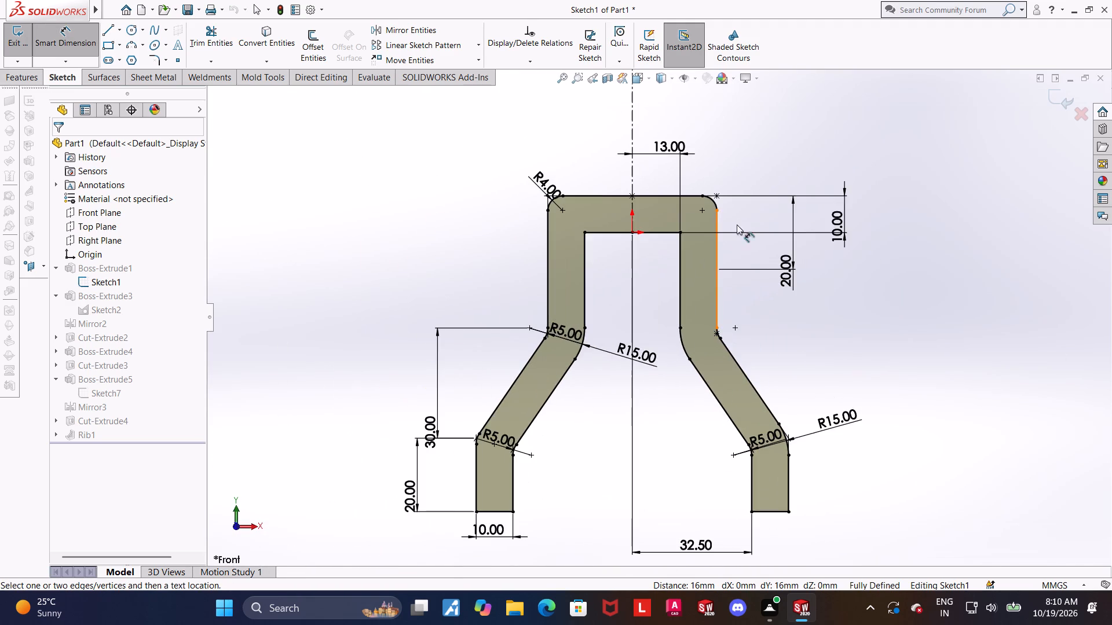
Move the 10 mm top thickness dimension inward, close beside the profile's +X outer edge, and leave Smart Dimension.
{"action": "scroll", "coordinate": [762, 211], "scroll_direction": "down", "scroll_amount": 2}
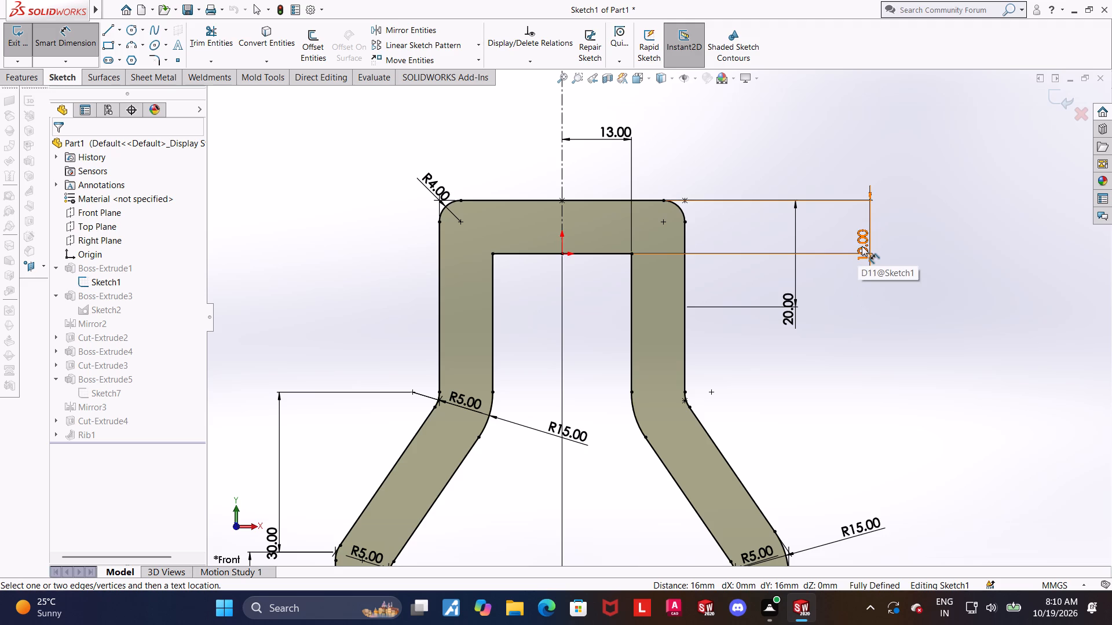
{"action": "left_click_drag", "start_coordinate": [862, 246], "coordinate": [703, 233]}
{"action": "key", "text": "Escape"}
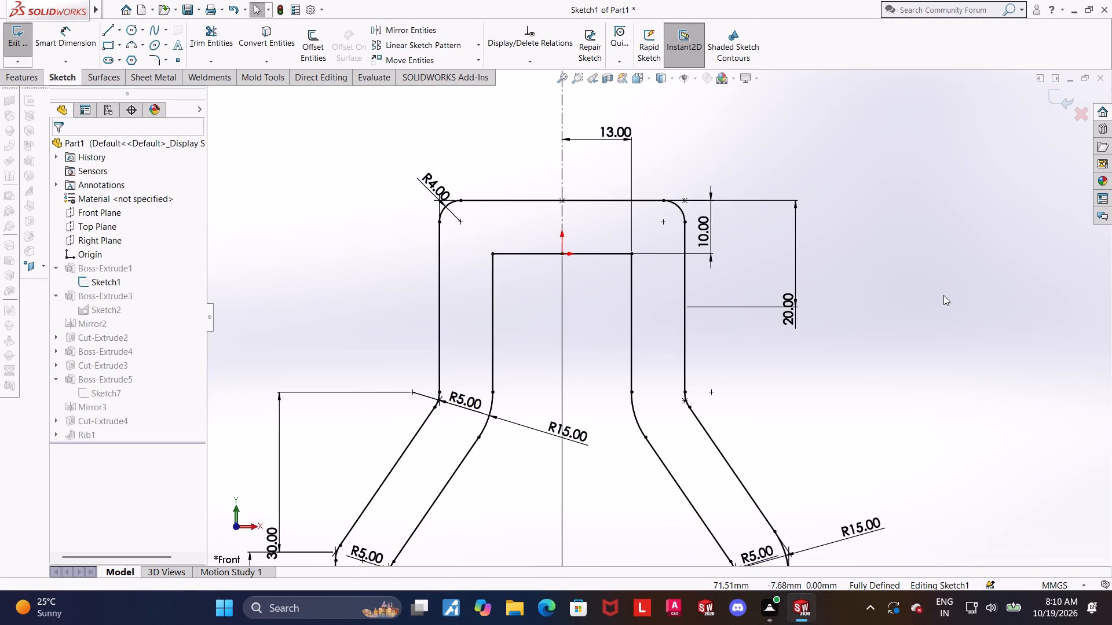
Examine the whole base profile sketch and the layout of its leg, bend radius and height dimensions.
{"action": "scroll", "coordinate": [928, 317], "scroll_direction": "up", "scroll_amount": 2}
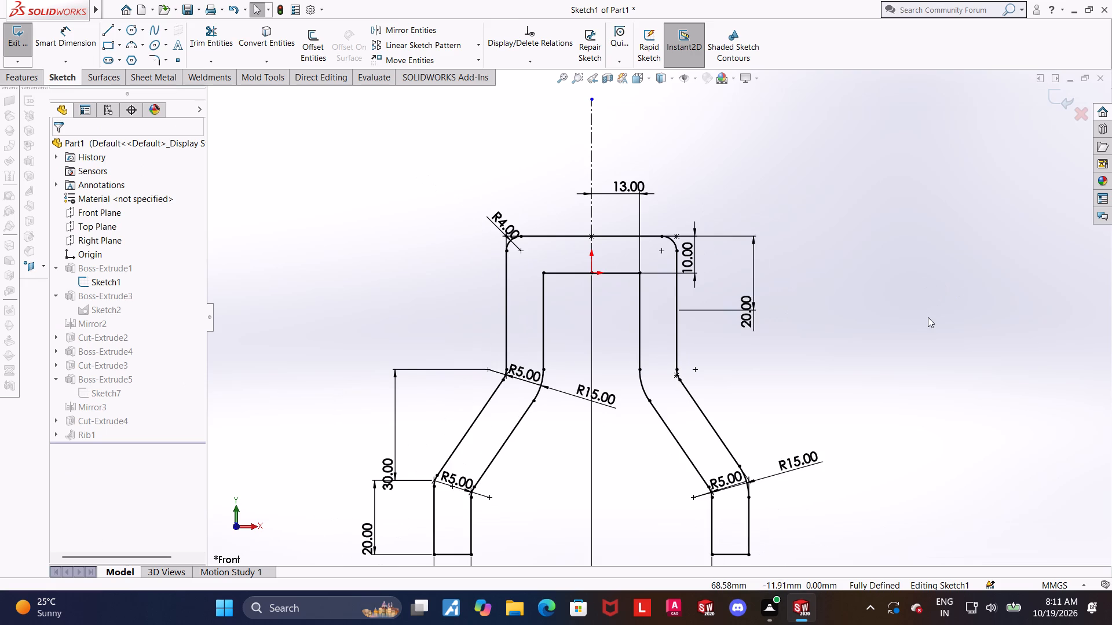
{"action": "scroll", "coordinate": [928, 317], "scroll_direction": "up", "scroll_amount": 1}
{"action": "scroll", "coordinate": [928, 317], "scroll_direction": "down", "scroll_amount": 1}
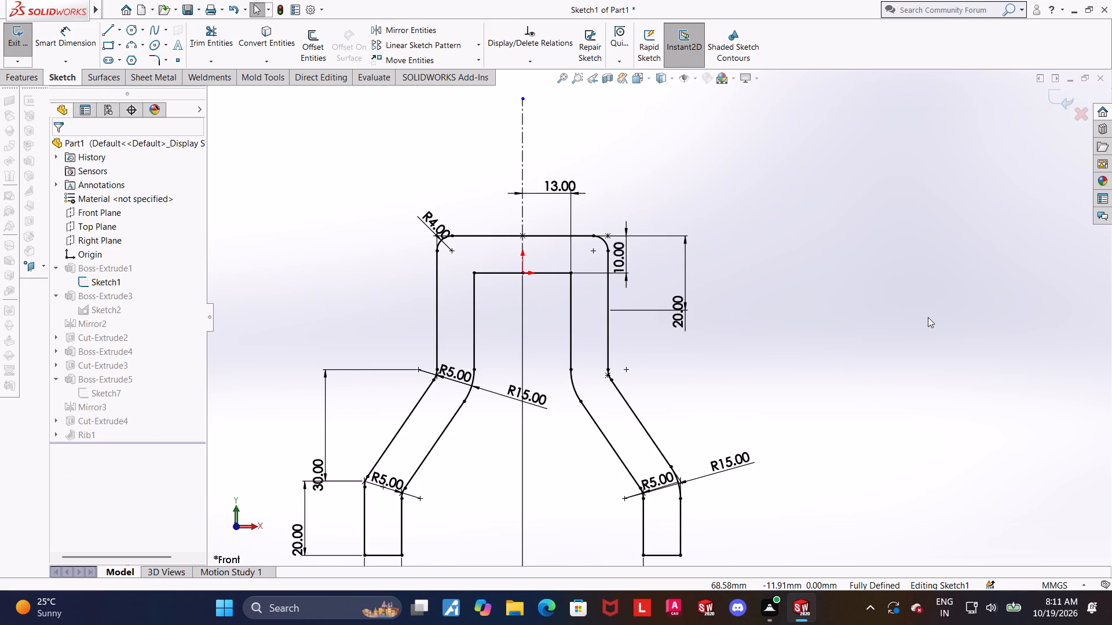
{"action": "scroll", "coordinate": [928, 317], "scroll_direction": "up", "scroll_amount": 1}
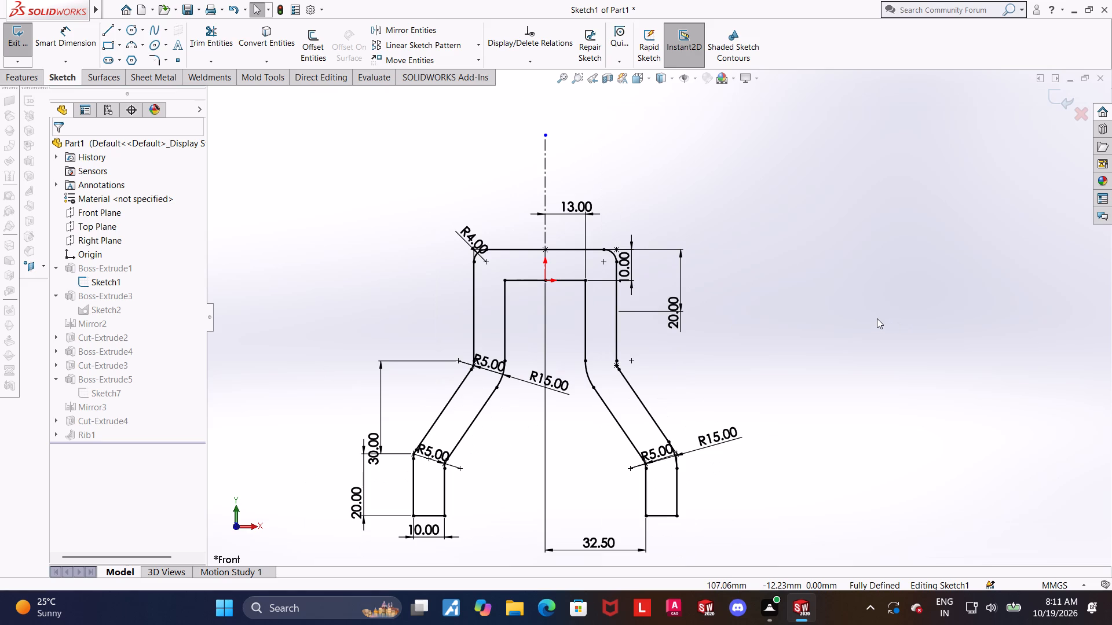
{"action": "scroll", "coordinate": [877, 318], "scroll_direction": "up", "scroll_amount": 1}
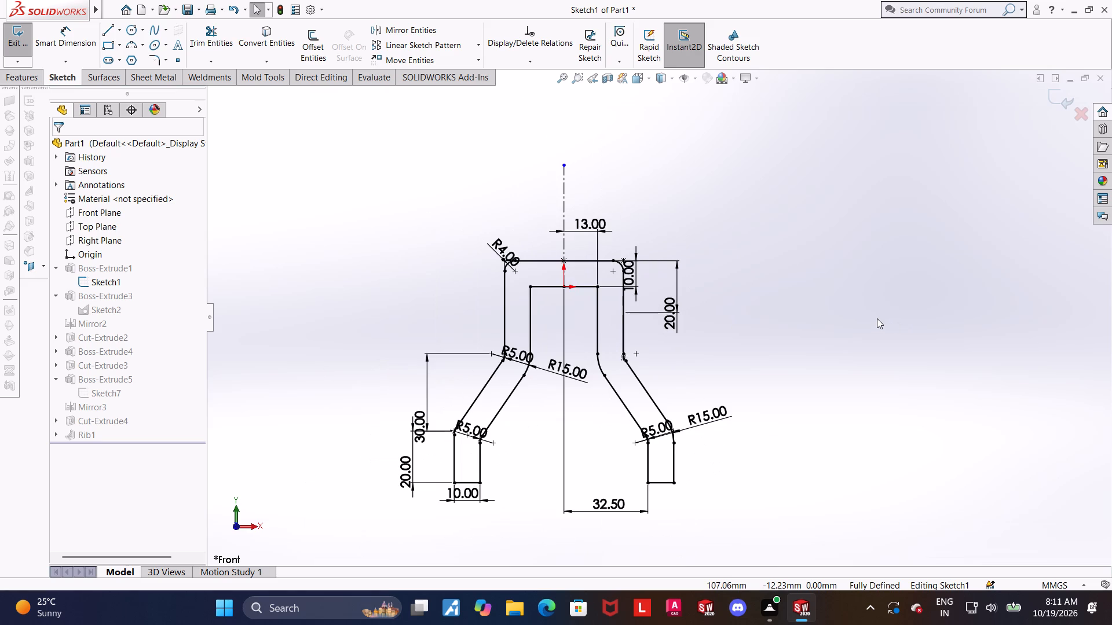
{"action": "scroll", "coordinate": [877, 318], "scroll_direction": "up", "scroll_amount": 1}
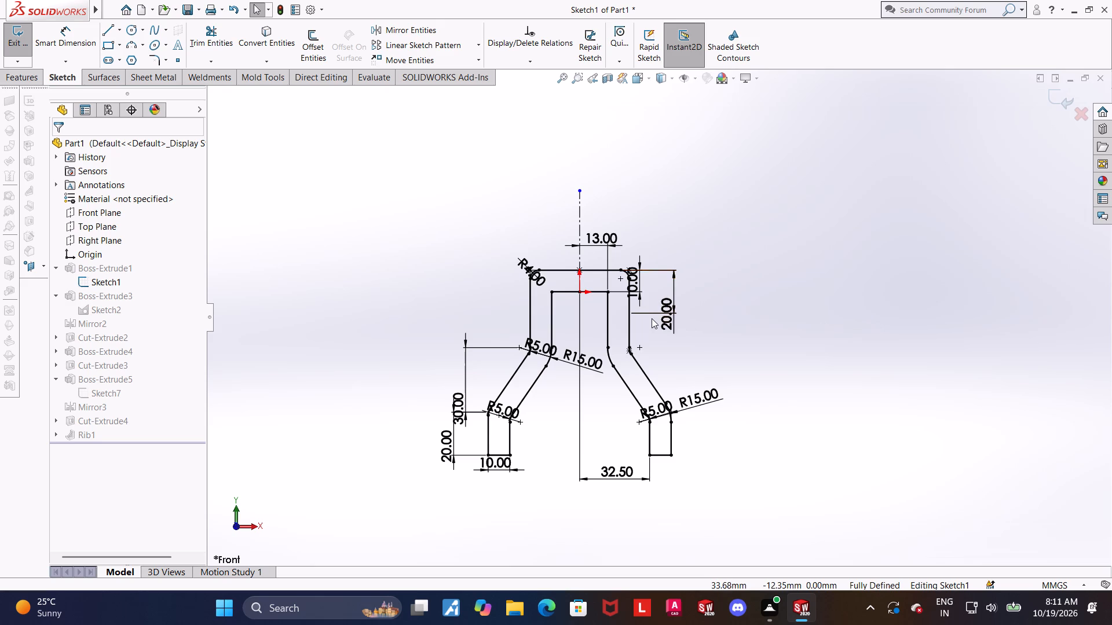
{"action": "scroll", "coordinate": [642, 307], "scroll_direction": "down", "scroll_amount": 3}
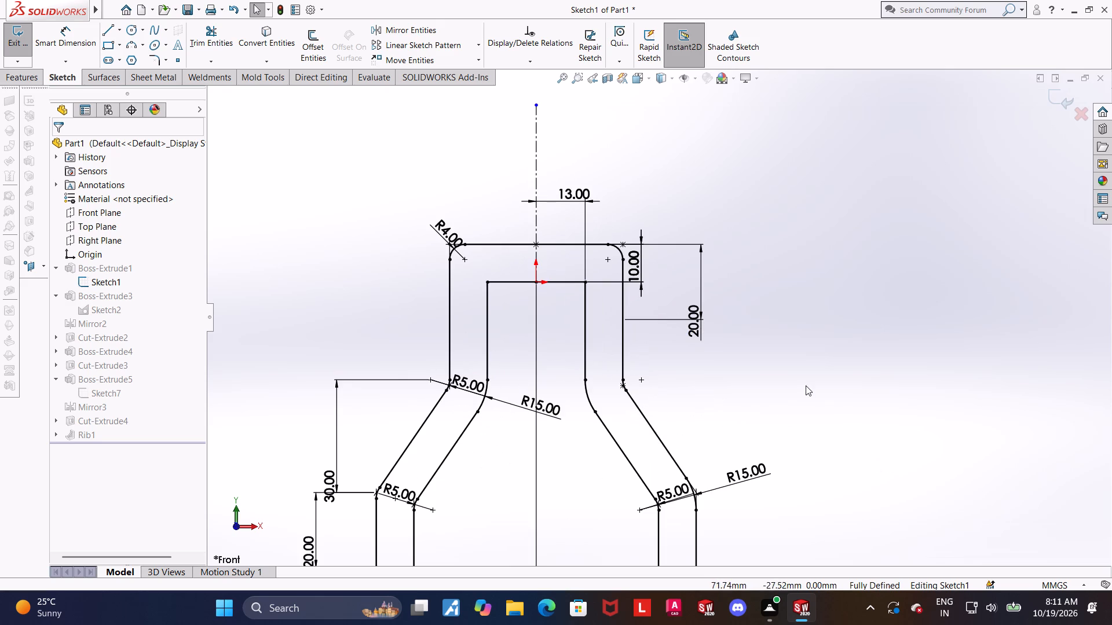
{"action": "scroll", "coordinate": [788, 378], "scroll_direction": "down", "scroll_amount": 1}
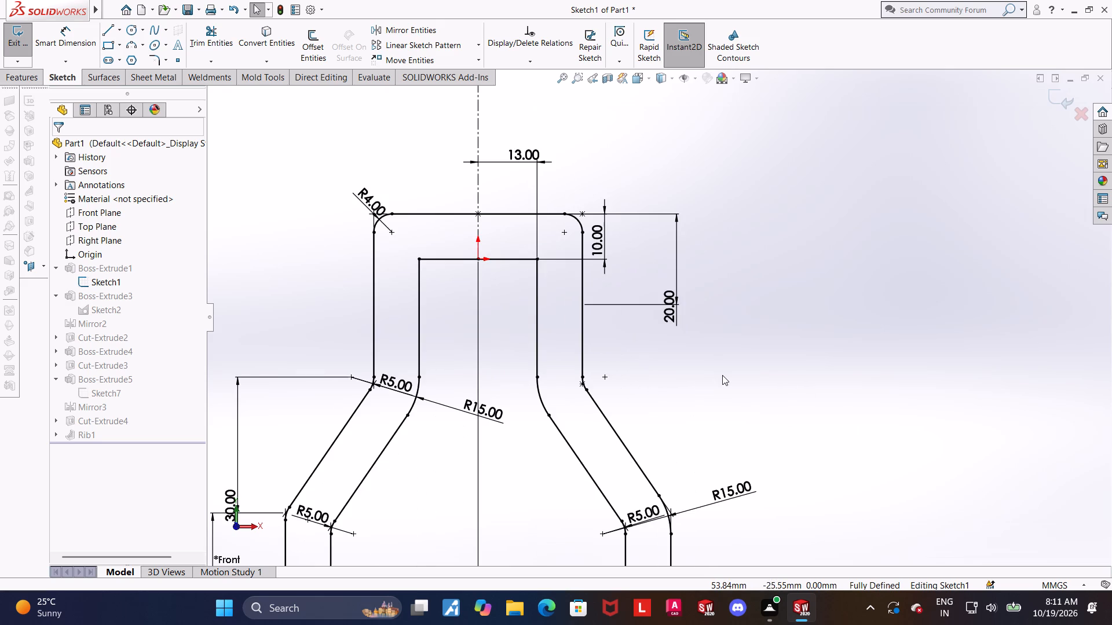
{"action": "scroll", "coordinate": [722, 375], "scroll_direction": "down", "scroll_amount": 2}
{"action": "scroll", "coordinate": [692, 387], "scroll_direction": "up", "scroll_amount": 2}
{"action": "key", "text": "Escape"}
Measure the vertical distance from the profile's top edge to the +X upper bend's arc centre with Smart Dimension, without placing it.
{"action": "left_click", "coordinate": [64, 27]}
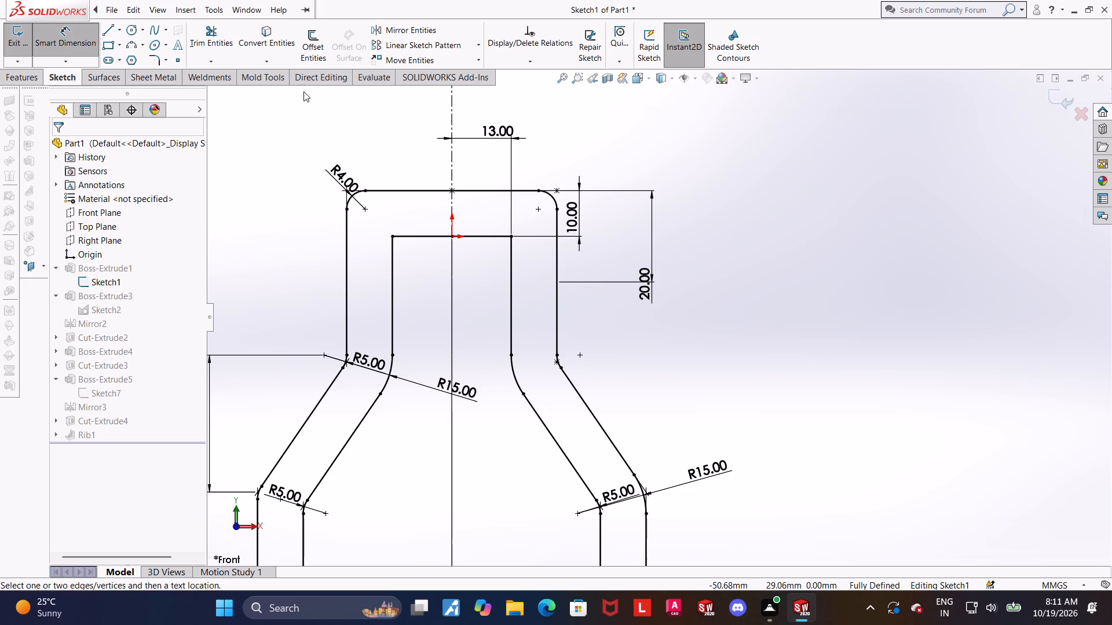
{"action": "left_click", "coordinate": [468, 193]}
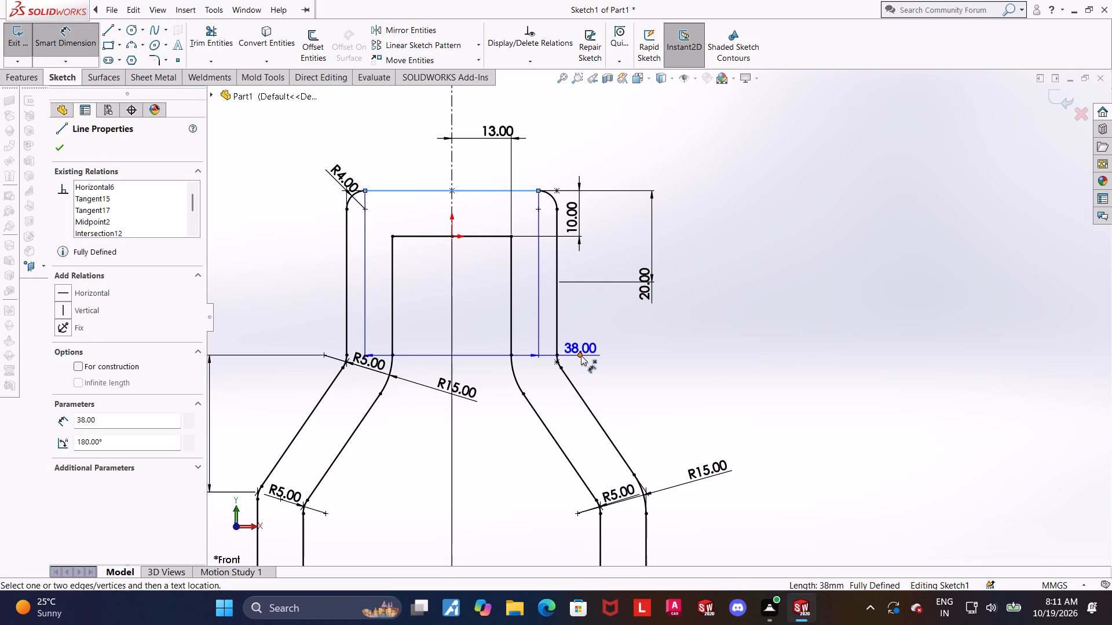
{"action": "left_click", "coordinate": [581, 355]}
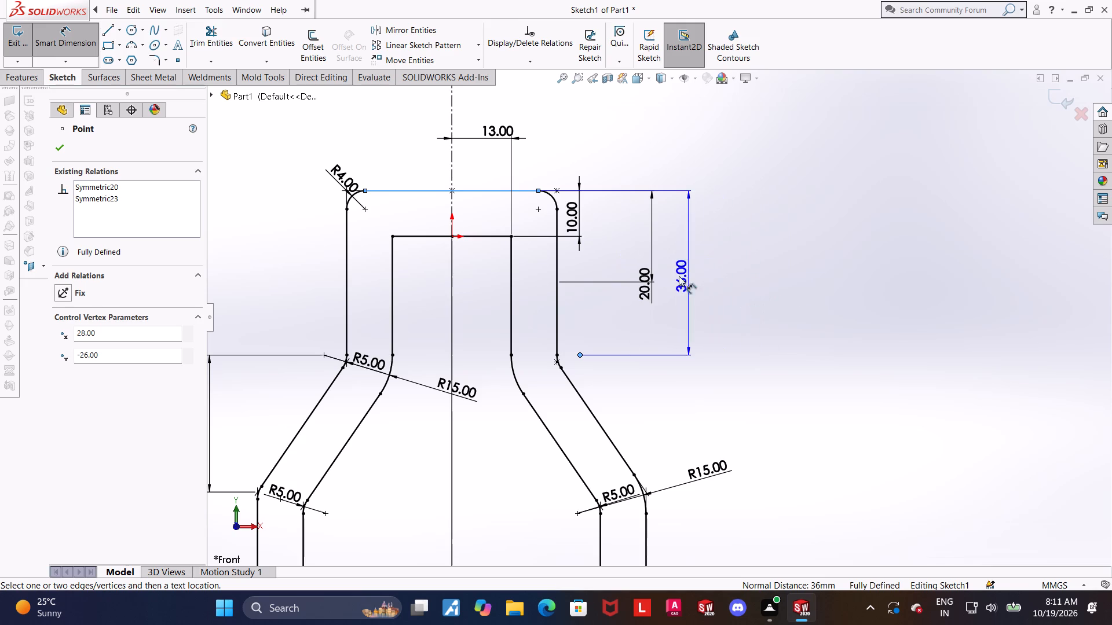
{"action": "key", "text": "Escape"}
{"action": "scroll", "coordinate": [715, 279], "scroll_direction": "up", "scroll_amount": 1}
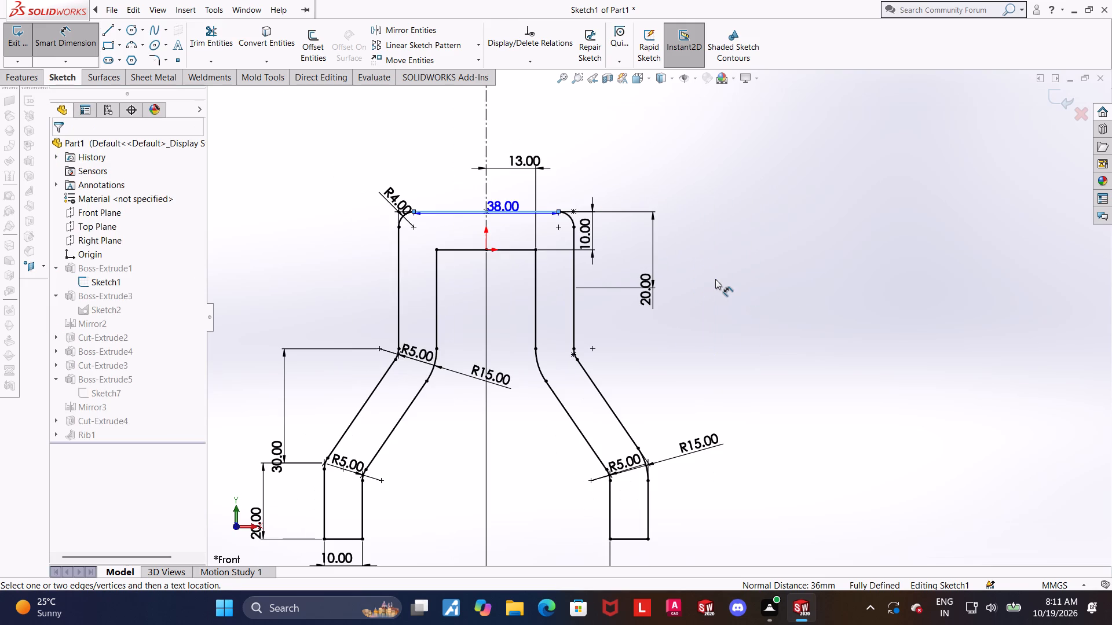
Drop the pending top-edge dimension and examine the +X leg's lower R5 and R15 bends and the overall profile layout.
{"action": "scroll", "coordinate": [720, 278], "scroll_direction": "up", "scroll_amount": 1}
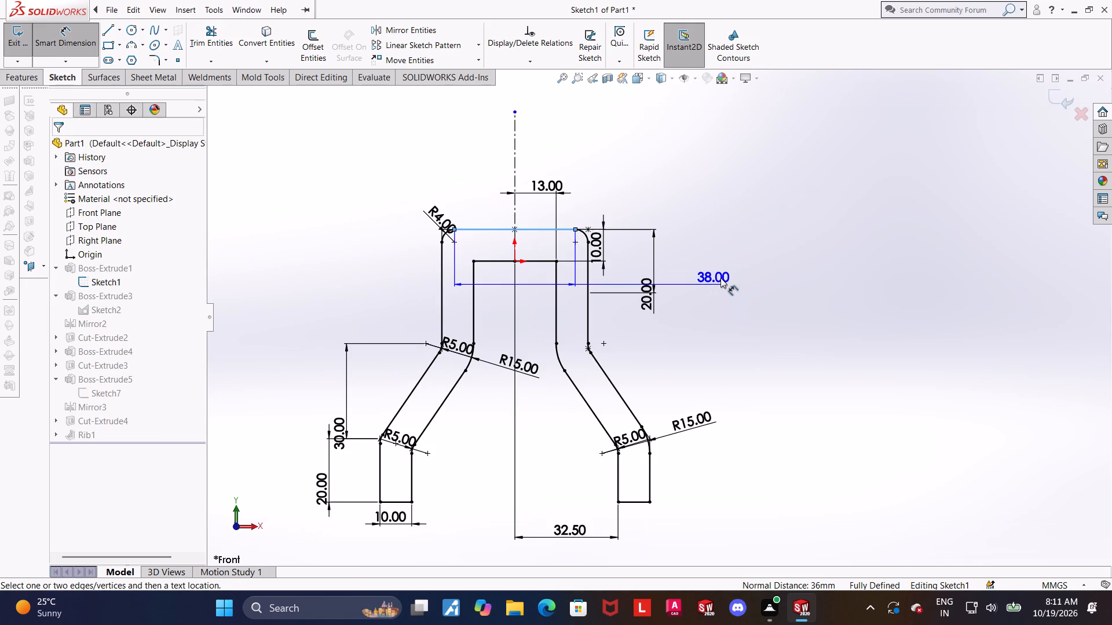
{"action": "scroll", "coordinate": [546, 278], "scroll_direction": "down", "scroll_amount": 1}
{"action": "key", "text": "Escape"}
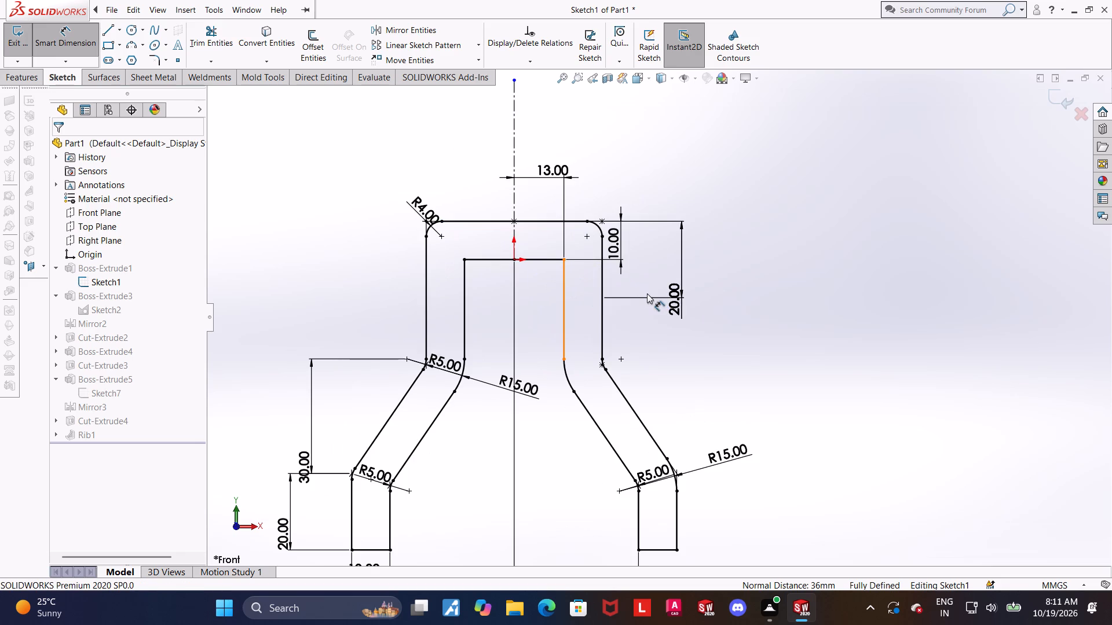
{"action": "key", "text": "Escape"}
{"action": "key", "text": "Escape"}
{"action": "left_click", "coordinate": [68, 24]}
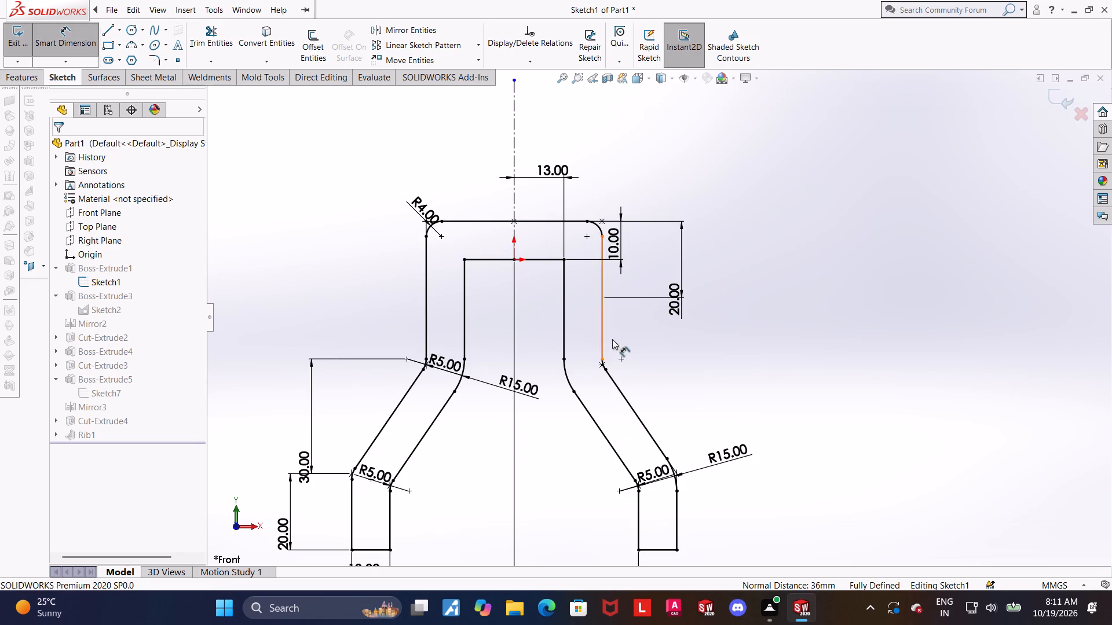
{"action": "scroll", "coordinate": [632, 373], "scroll_direction": "up", "scroll_amount": 1}
{"action": "scroll", "coordinate": [674, 374], "scroll_direction": "down", "scroll_amount": 1}
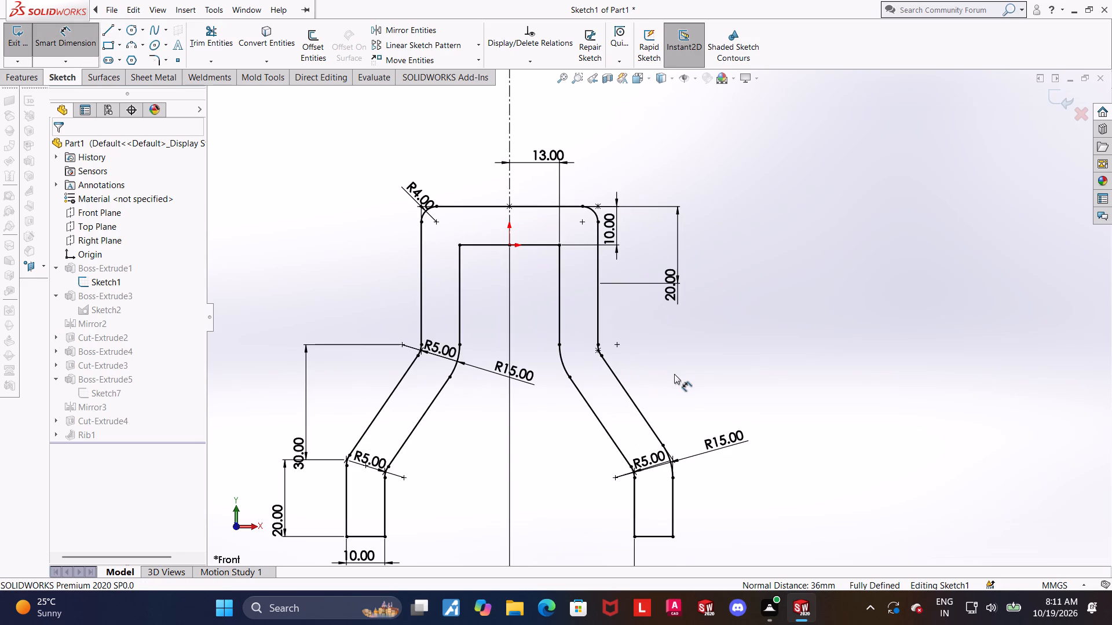
{"action": "scroll", "coordinate": [677, 461], "scroll_direction": "down", "scroll_amount": 5}
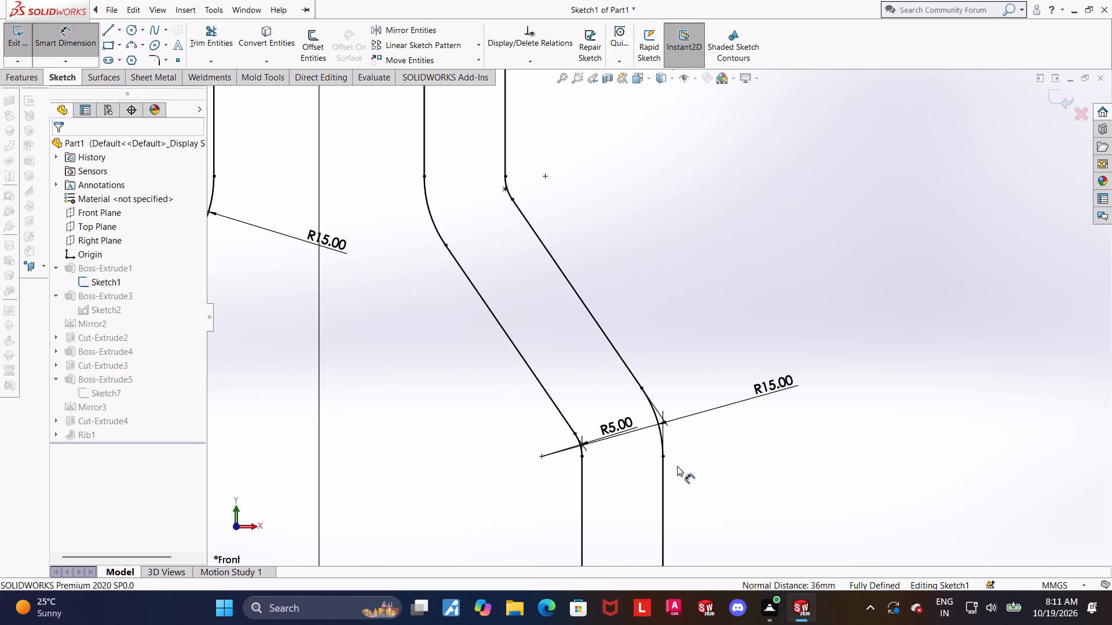
{"action": "scroll", "coordinate": [660, 409], "scroll_direction": "down", "scroll_amount": 6}
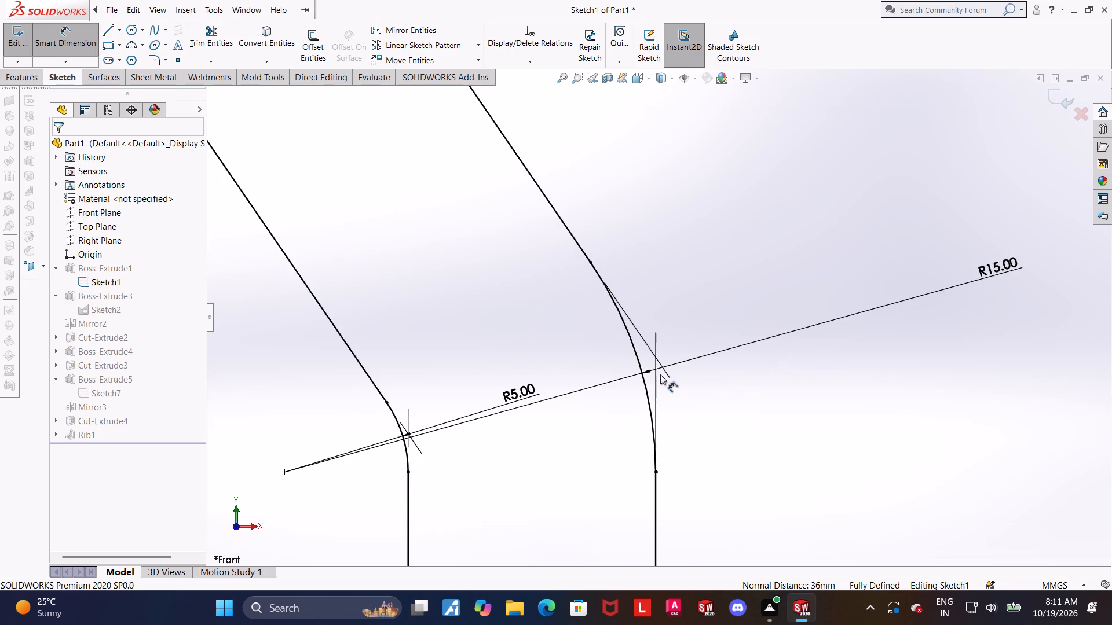
{"action": "scroll", "coordinate": [648, 357], "scroll_direction": "up", "scroll_amount": 4}
{"action": "scroll", "coordinate": [562, 372], "scroll_direction": "up", "scroll_amount": 3}
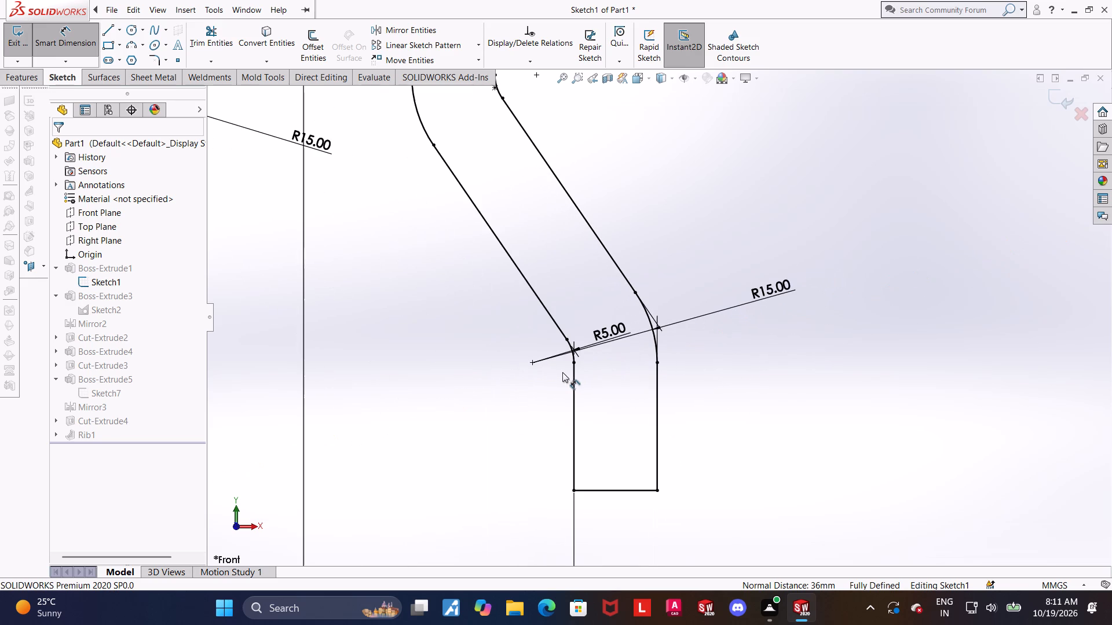
{"action": "scroll", "coordinate": [537, 365], "scroll_direction": "up", "scroll_amount": 2}
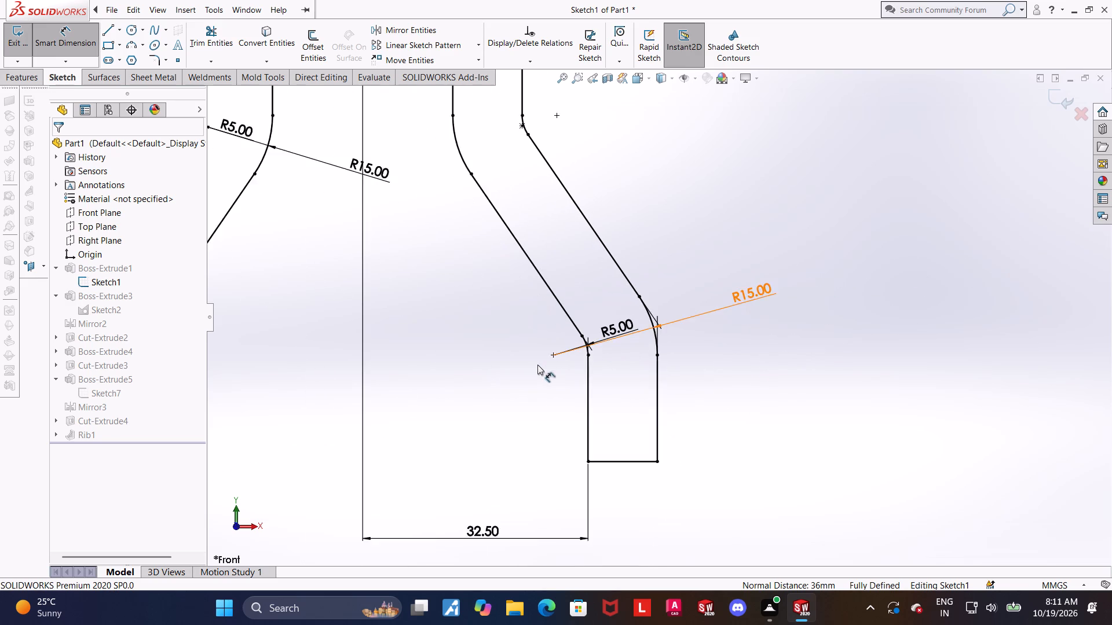
{"action": "key", "text": "Escape"}
{"action": "scroll", "coordinate": [668, 318], "scroll_direction": "up", "scroll_amount": 2}
{"action": "scroll", "coordinate": [643, 290], "scroll_direction": "down", "scroll_amount": 4}
{"action": "scroll", "coordinate": [643, 291], "scroll_direction": "up", "scroll_amount": 5}
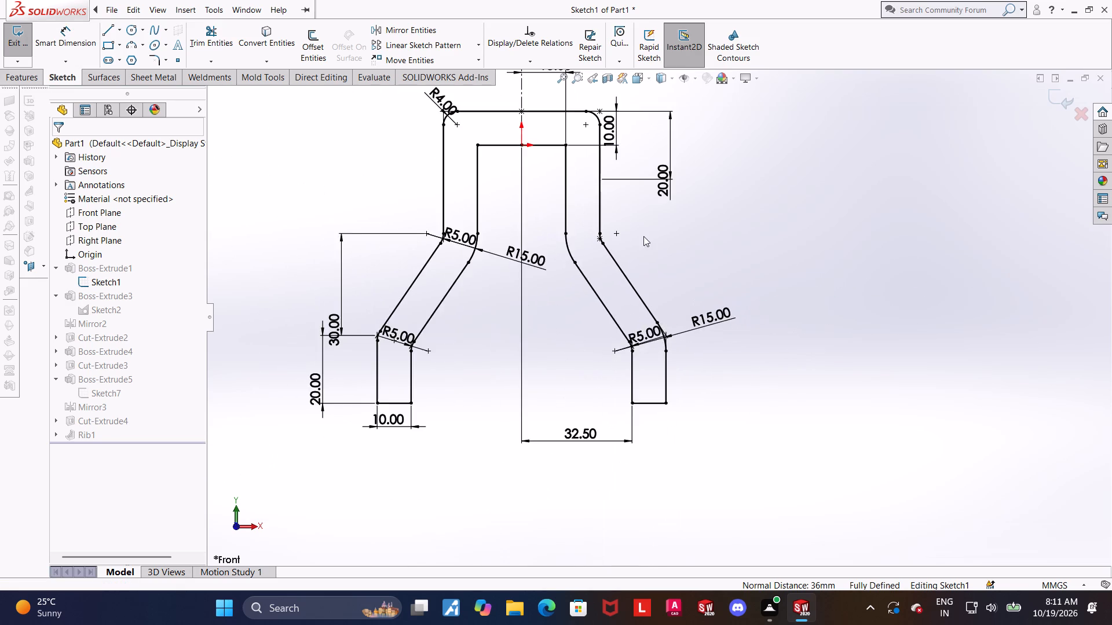
{"action": "scroll", "coordinate": [643, 239], "scroll_direction": "down", "scroll_amount": 3}
{"action": "scroll", "coordinate": [643, 247], "scroll_direction": "up", "scroll_amount": 2}
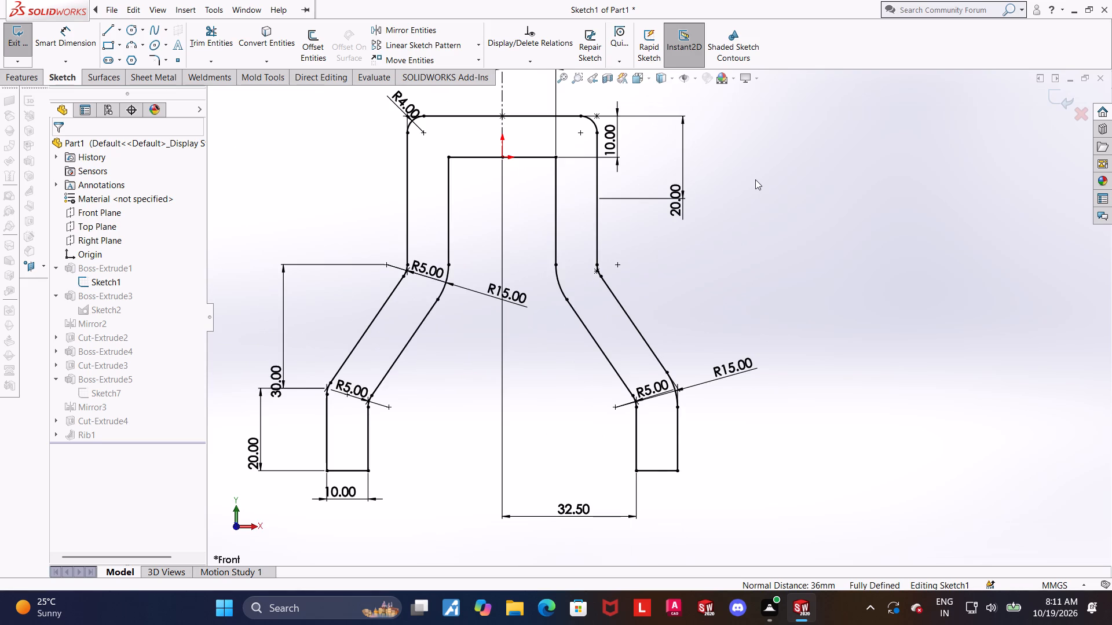
{"action": "scroll", "coordinate": [755, 179], "scroll_direction": "down", "scroll_amount": 1}
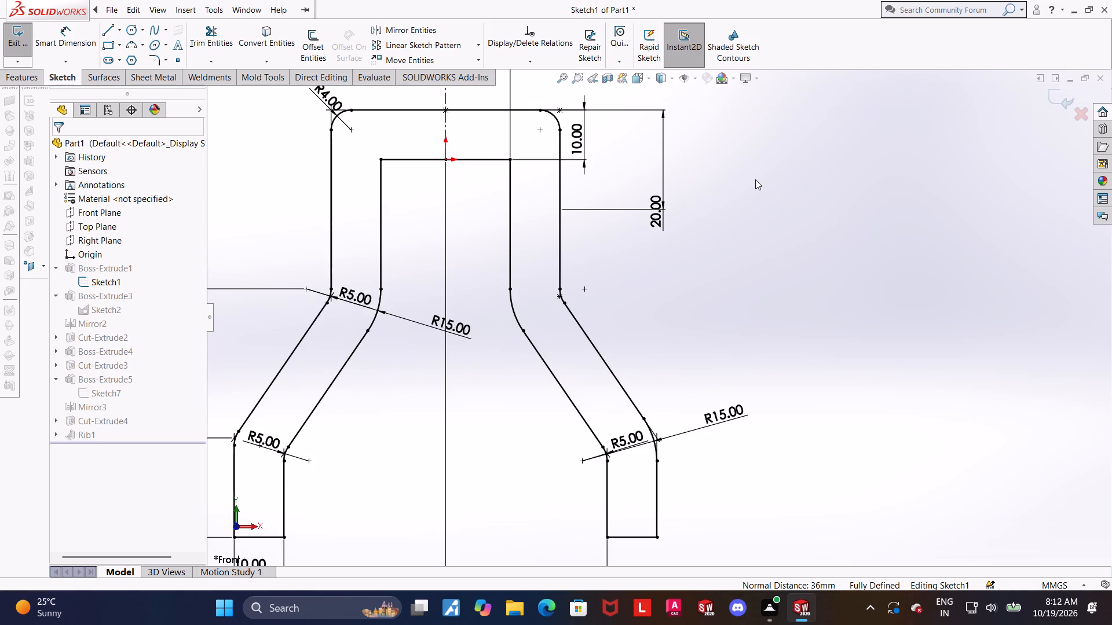
{"action": "key", "text": "Escape"}
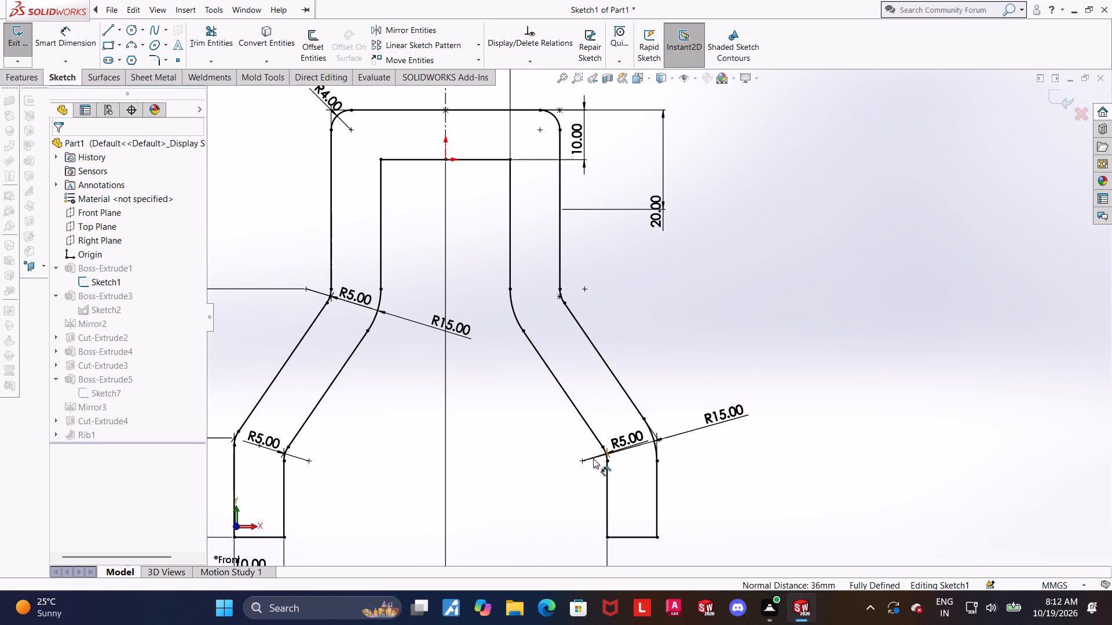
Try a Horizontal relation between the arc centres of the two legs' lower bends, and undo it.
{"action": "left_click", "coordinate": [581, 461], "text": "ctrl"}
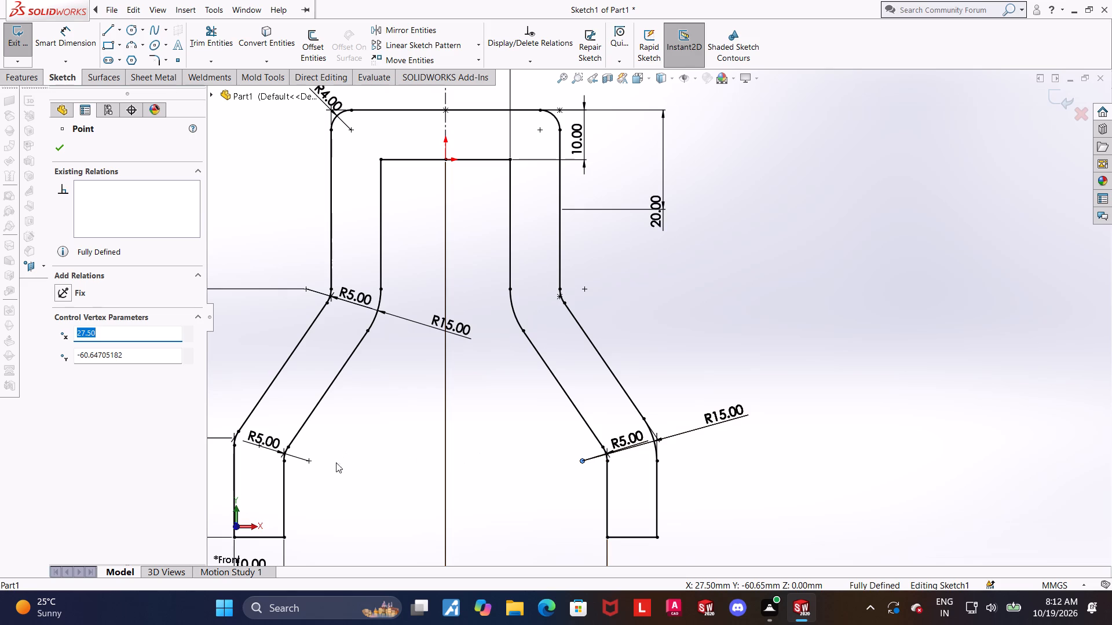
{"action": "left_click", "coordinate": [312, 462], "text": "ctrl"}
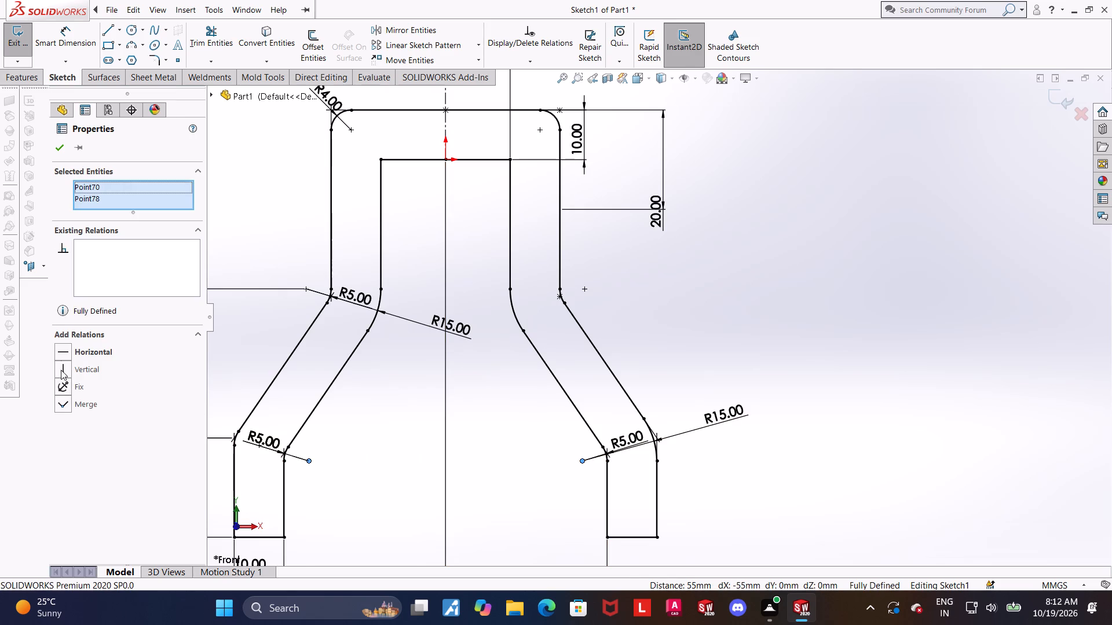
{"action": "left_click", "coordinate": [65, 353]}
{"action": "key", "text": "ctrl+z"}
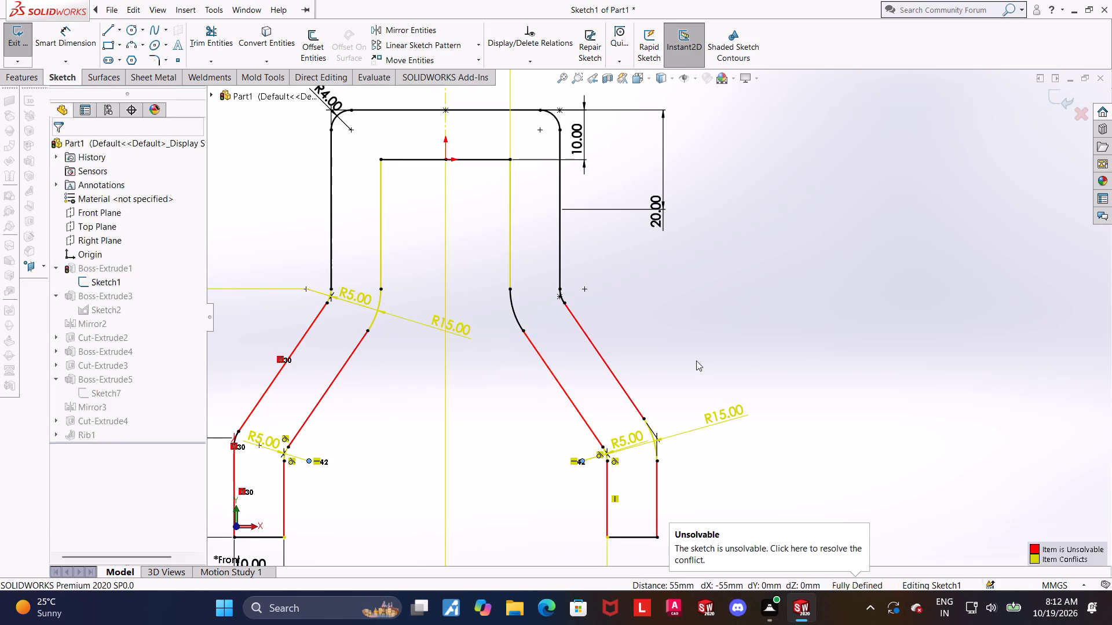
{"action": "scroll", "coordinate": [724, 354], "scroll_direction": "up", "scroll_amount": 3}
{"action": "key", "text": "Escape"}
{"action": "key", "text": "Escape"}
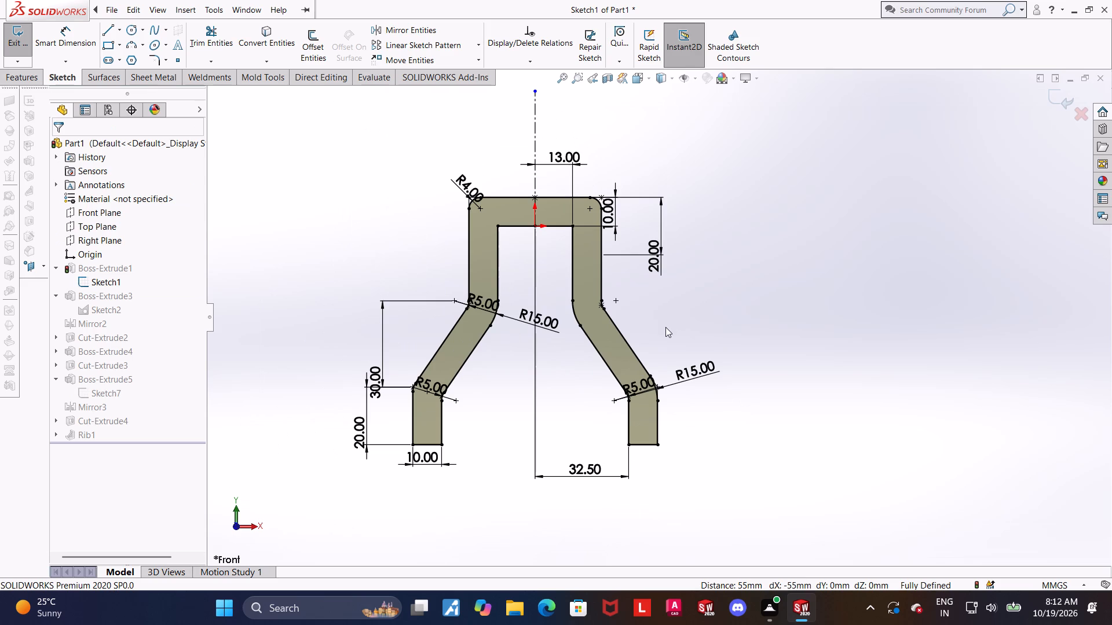
Examine the base profile's height dimensions and upper and lower bends in the whole sketch.
{"action": "scroll", "coordinate": [654, 313], "scroll_direction": "down", "scroll_amount": 1}
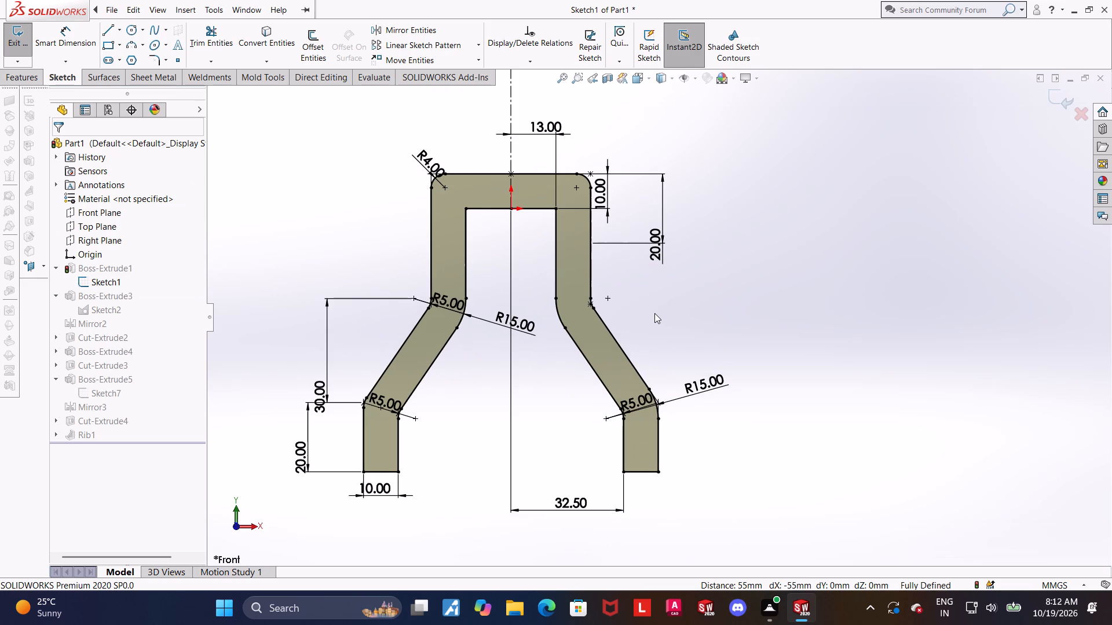
{"action": "scroll", "coordinate": [717, 457], "scroll_direction": "up", "scroll_amount": 1}
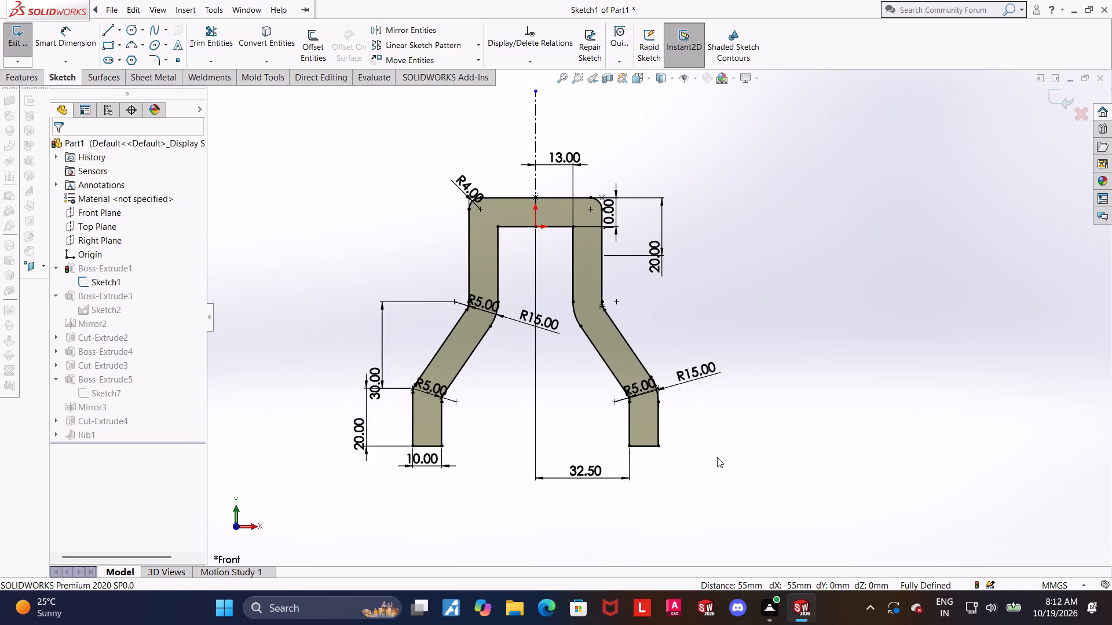
{"action": "scroll", "coordinate": [717, 457], "scroll_direction": "up", "scroll_amount": 1}
{"action": "scroll", "coordinate": [618, 191], "scroll_direction": "down", "scroll_amount": 2}
{"action": "scroll", "coordinate": [634, 339], "scroll_direction": "down", "scroll_amount": 1}
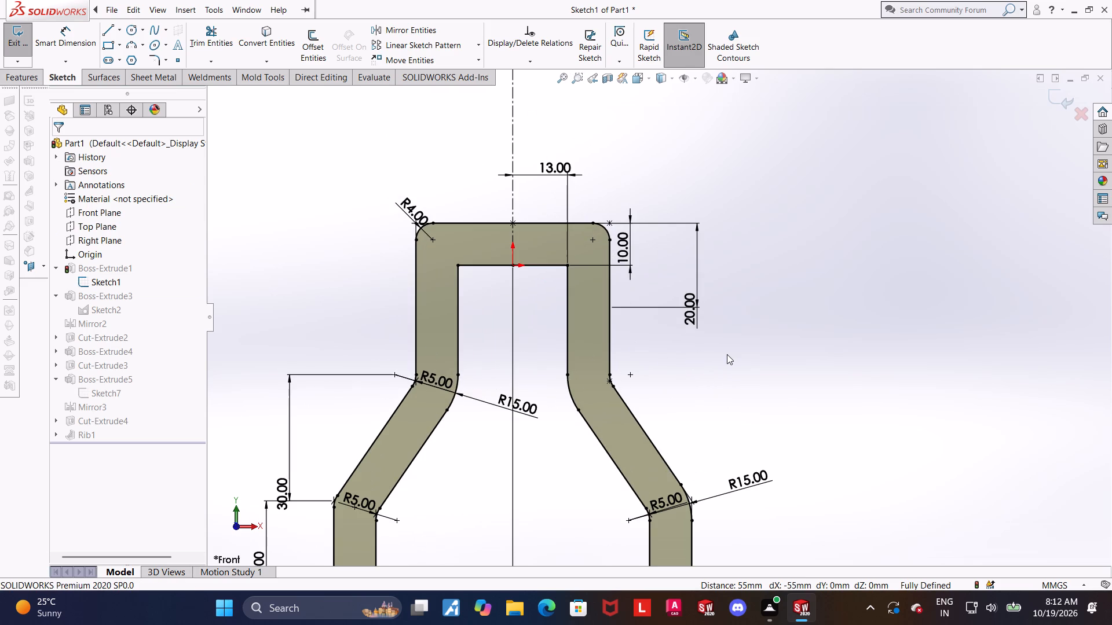
{"action": "scroll", "coordinate": [727, 359], "scroll_direction": "up", "scroll_amount": 1}
{"action": "scroll", "coordinate": [727, 359], "scroll_direction": "down", "scroll_amount": 1}
{"action": "key", "text": "Escape"}
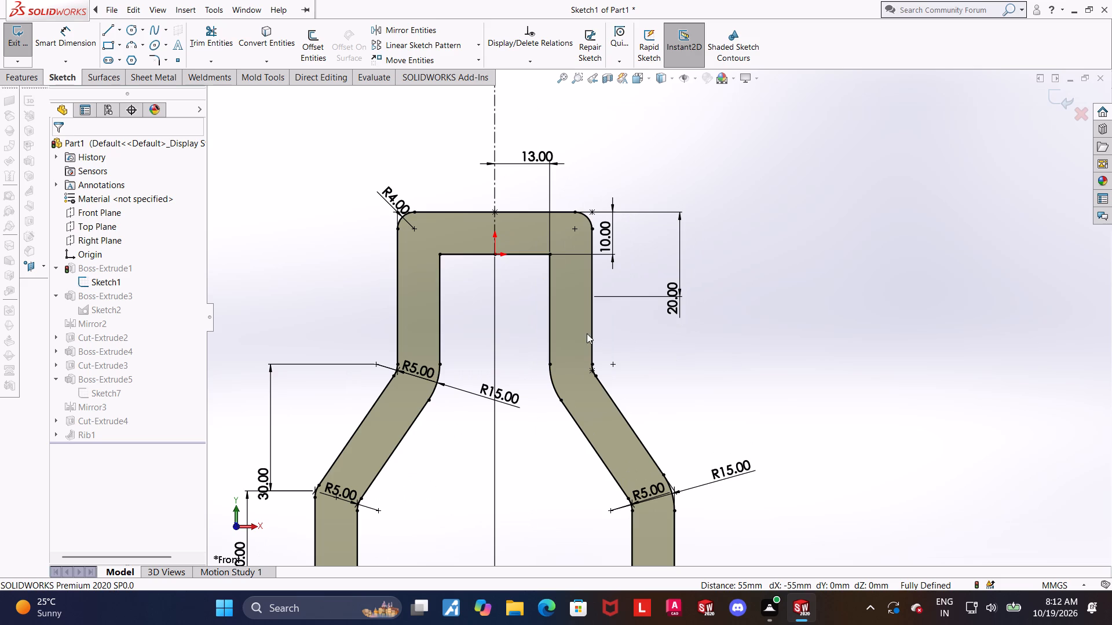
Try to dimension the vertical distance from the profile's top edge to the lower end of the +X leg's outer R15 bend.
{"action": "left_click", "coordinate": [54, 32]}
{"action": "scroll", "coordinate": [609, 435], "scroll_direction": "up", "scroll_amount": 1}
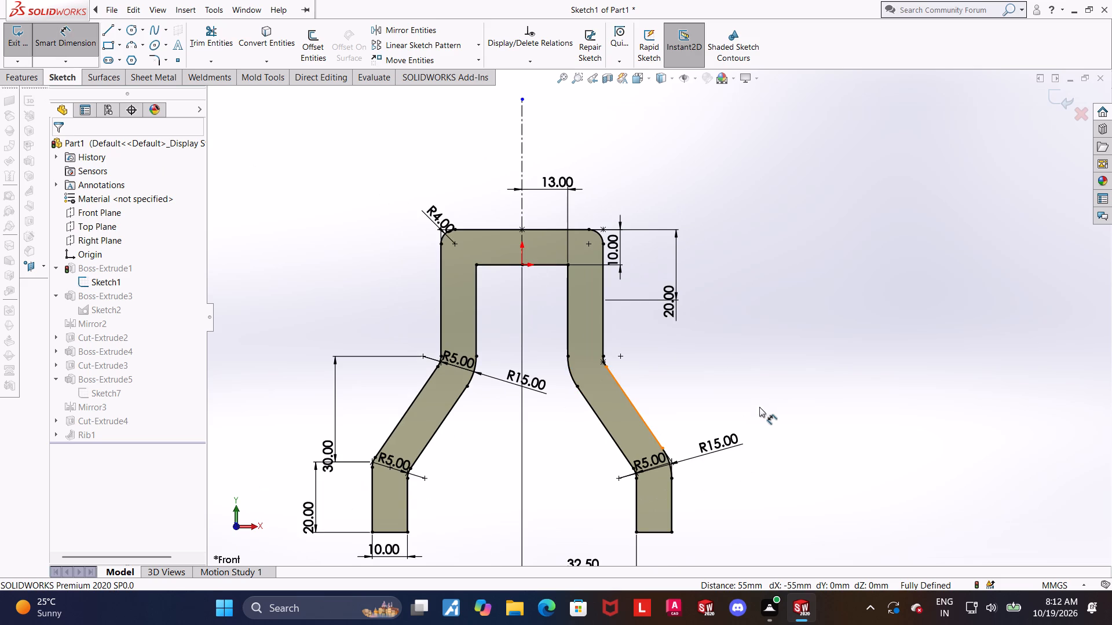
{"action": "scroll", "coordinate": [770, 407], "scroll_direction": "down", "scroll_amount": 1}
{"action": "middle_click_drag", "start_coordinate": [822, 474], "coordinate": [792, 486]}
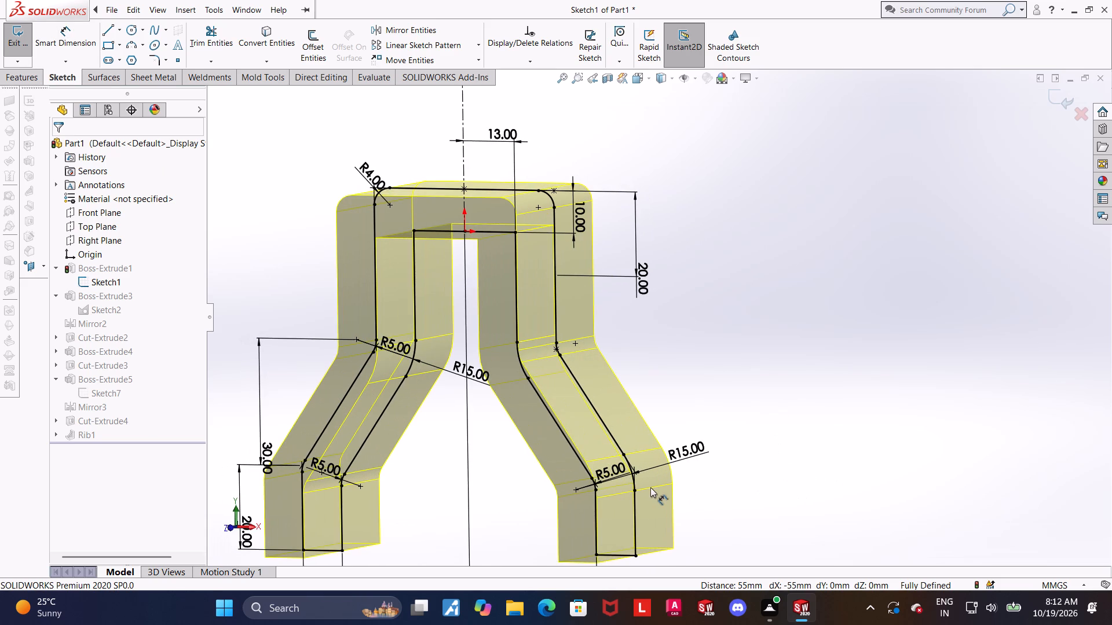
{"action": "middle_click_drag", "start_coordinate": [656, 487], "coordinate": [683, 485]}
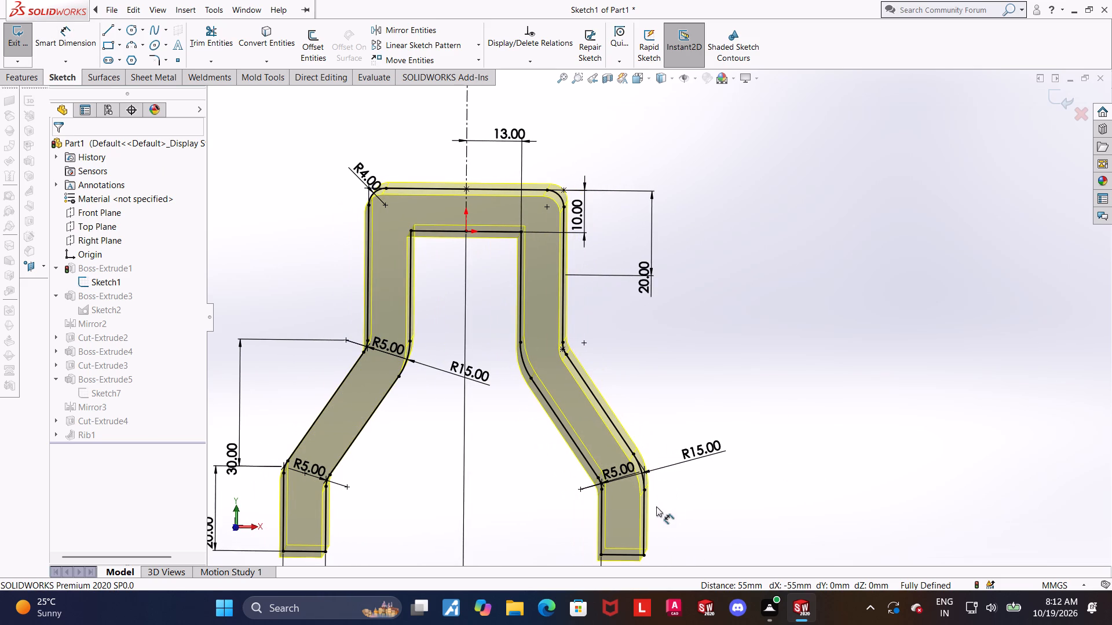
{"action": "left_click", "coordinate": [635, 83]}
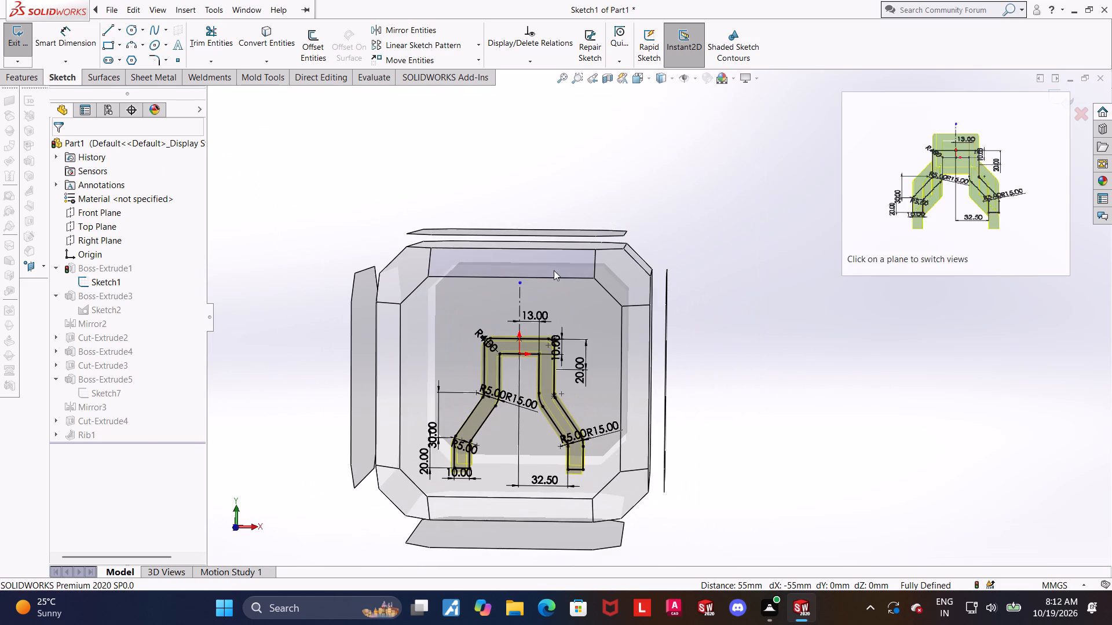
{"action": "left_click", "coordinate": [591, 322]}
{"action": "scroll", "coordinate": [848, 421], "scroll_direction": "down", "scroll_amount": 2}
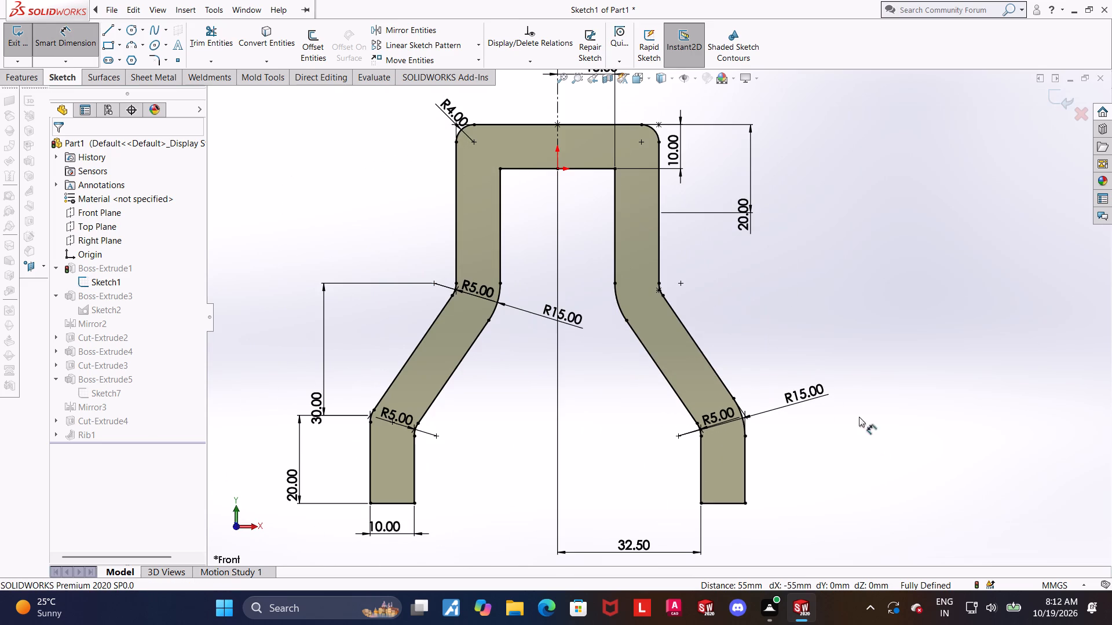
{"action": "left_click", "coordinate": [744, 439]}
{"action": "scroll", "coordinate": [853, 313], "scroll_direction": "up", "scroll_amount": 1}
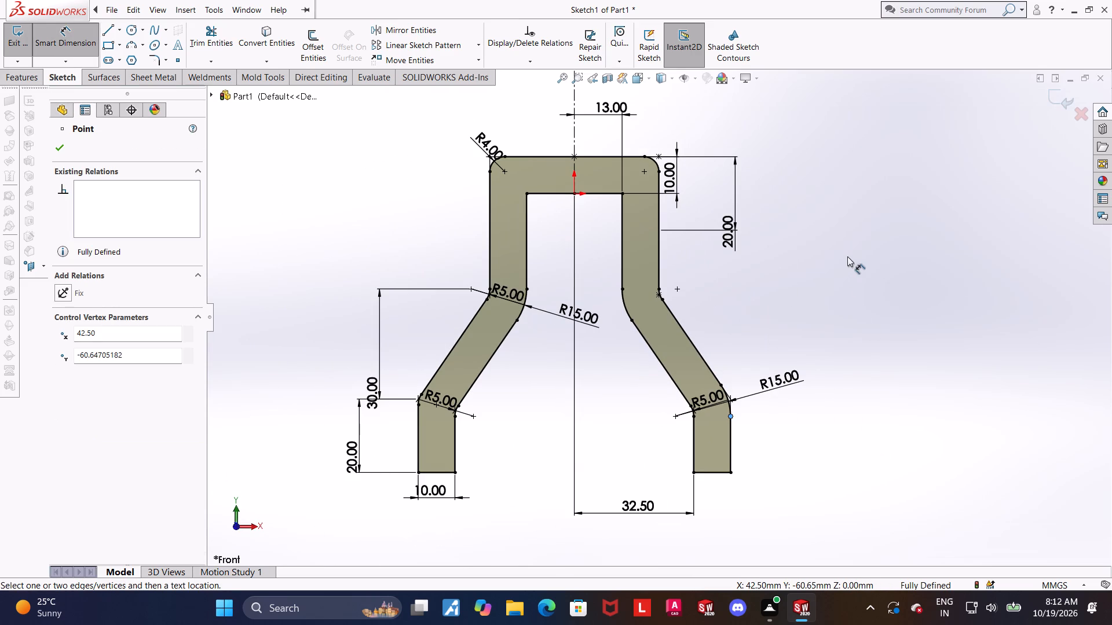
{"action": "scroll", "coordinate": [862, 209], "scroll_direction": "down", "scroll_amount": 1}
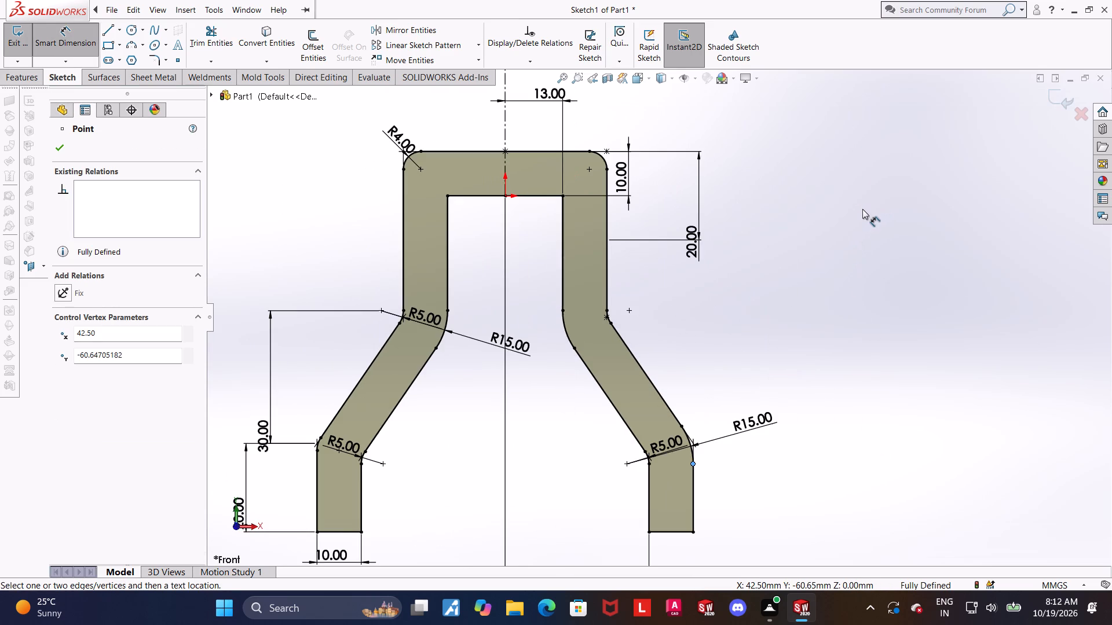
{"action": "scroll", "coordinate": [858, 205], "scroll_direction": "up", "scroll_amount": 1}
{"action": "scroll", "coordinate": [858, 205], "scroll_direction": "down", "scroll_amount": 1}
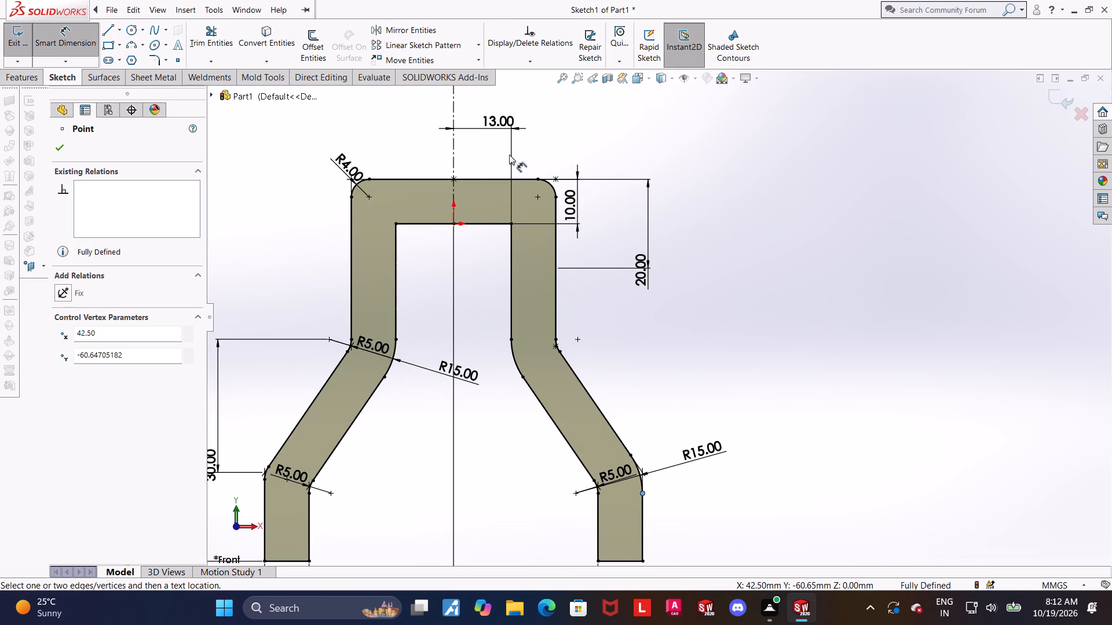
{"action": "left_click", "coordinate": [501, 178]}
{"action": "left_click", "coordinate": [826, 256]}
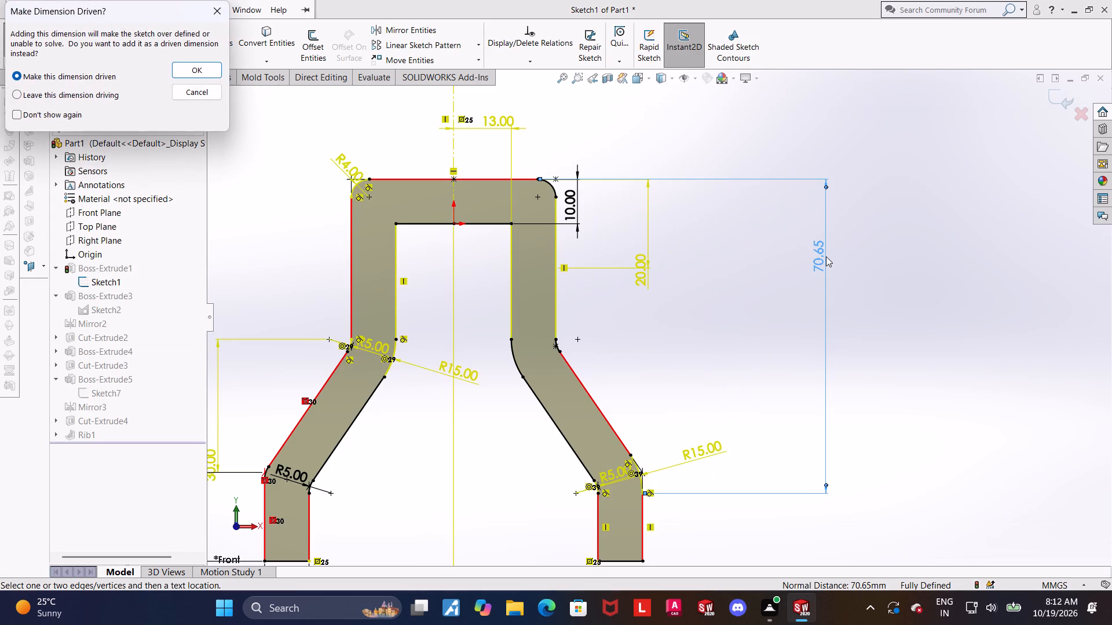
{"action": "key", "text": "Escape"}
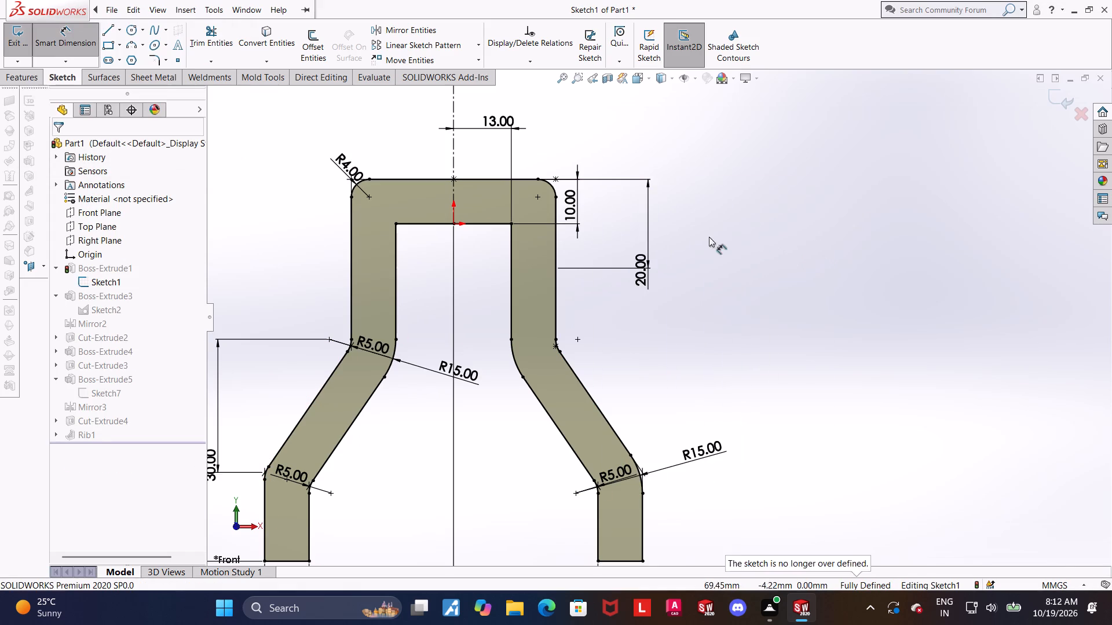
Delete the 20 mm vertical dimension that starts at the profile's top edge on the +X side.
{"action": "key", "text": "Escape"}
{"action": "right_click", "coordinate": [641, 260]}
{"action": "key", "text": "Escape"}
{"action": "key", "text": "Escape"}
{"action": "key", "text": "Escape"}
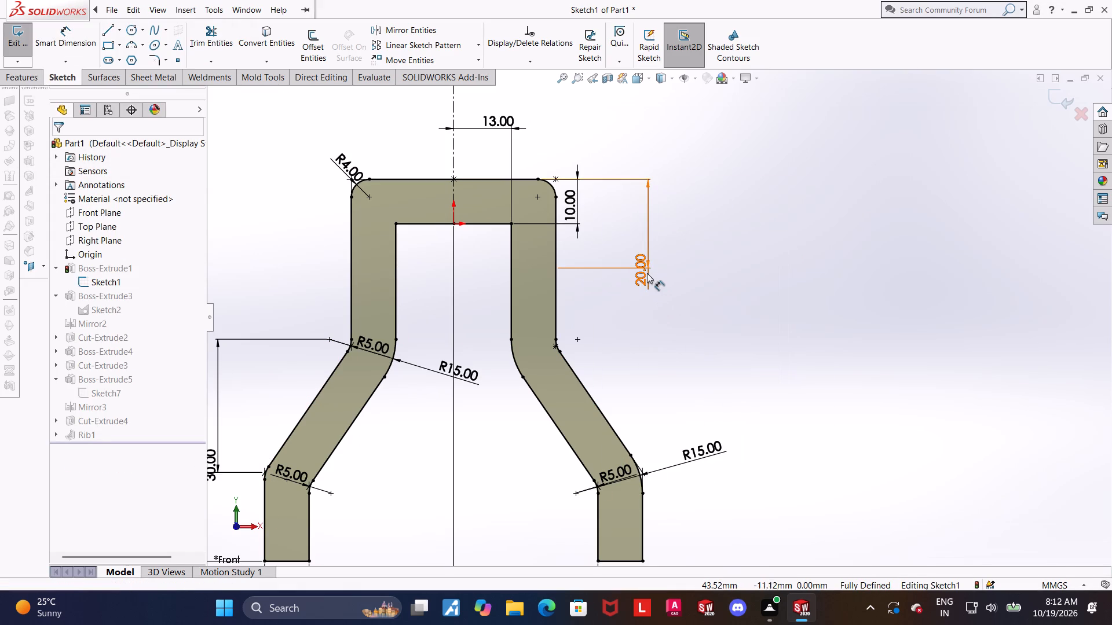
{"action": "right_click", "coordinate": [646, 271]}
{"action": "left_click", "coordinate": [682, 409]}
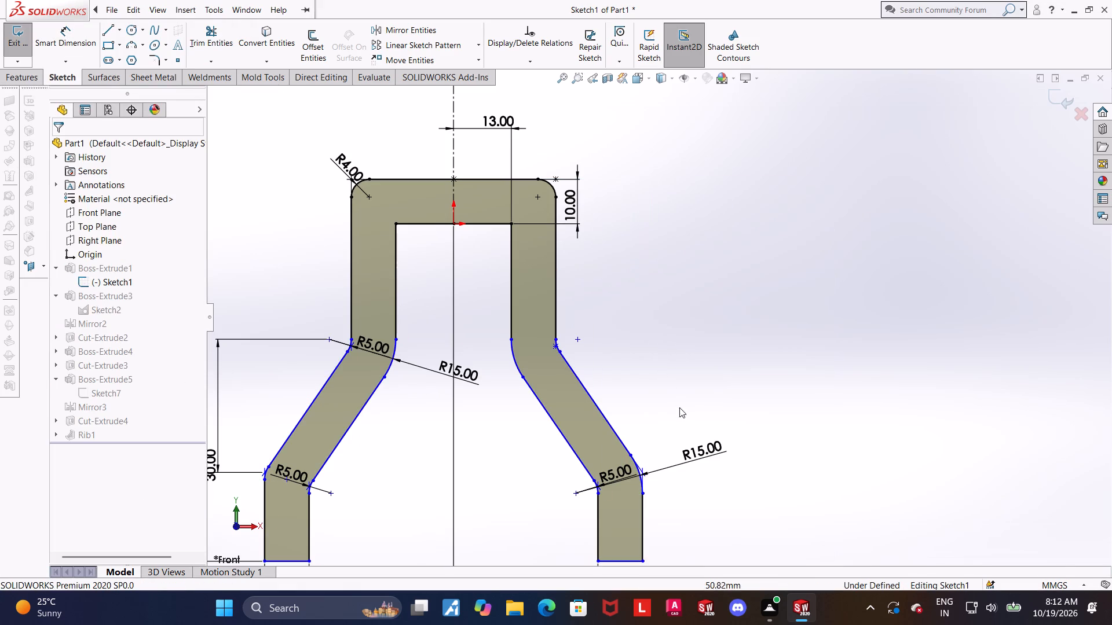
{"action": "key", "text": "Escape"}
{"action": "key", "text": "Escape"}
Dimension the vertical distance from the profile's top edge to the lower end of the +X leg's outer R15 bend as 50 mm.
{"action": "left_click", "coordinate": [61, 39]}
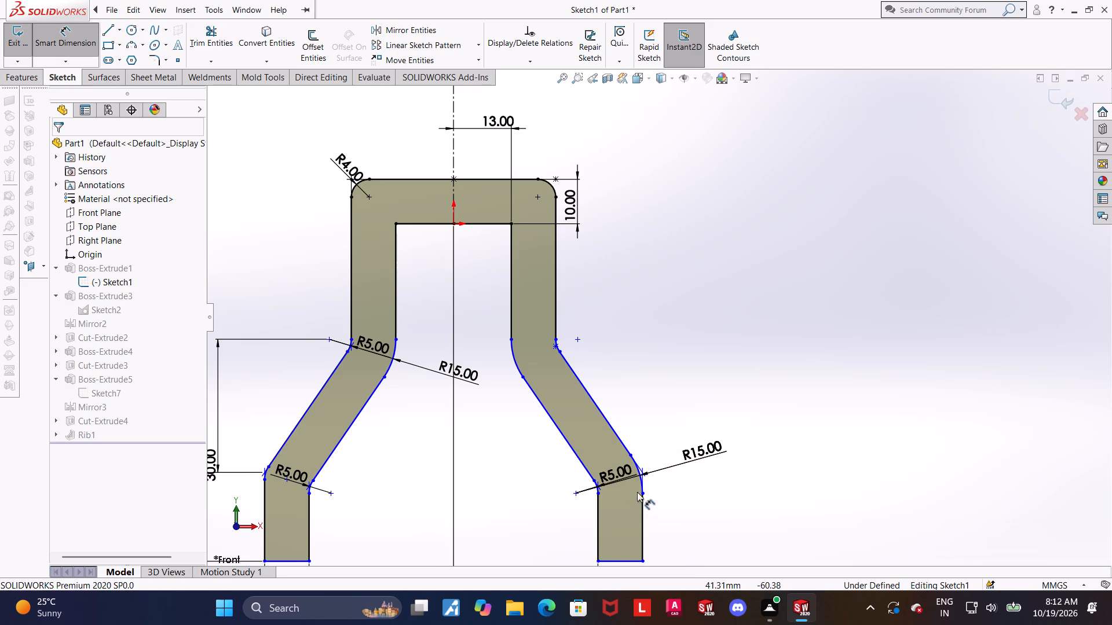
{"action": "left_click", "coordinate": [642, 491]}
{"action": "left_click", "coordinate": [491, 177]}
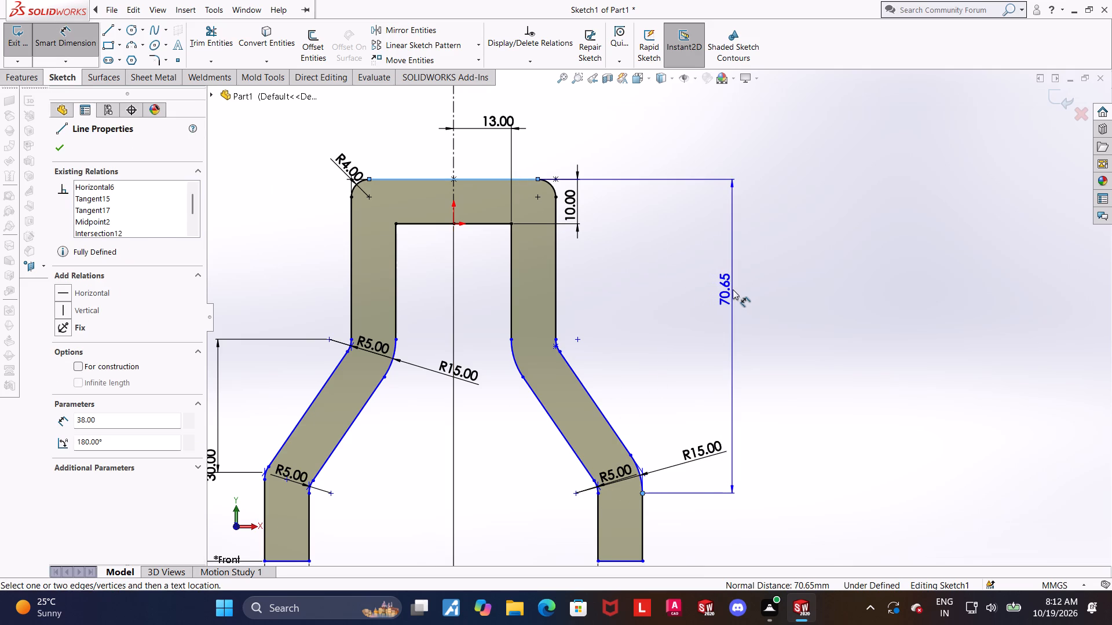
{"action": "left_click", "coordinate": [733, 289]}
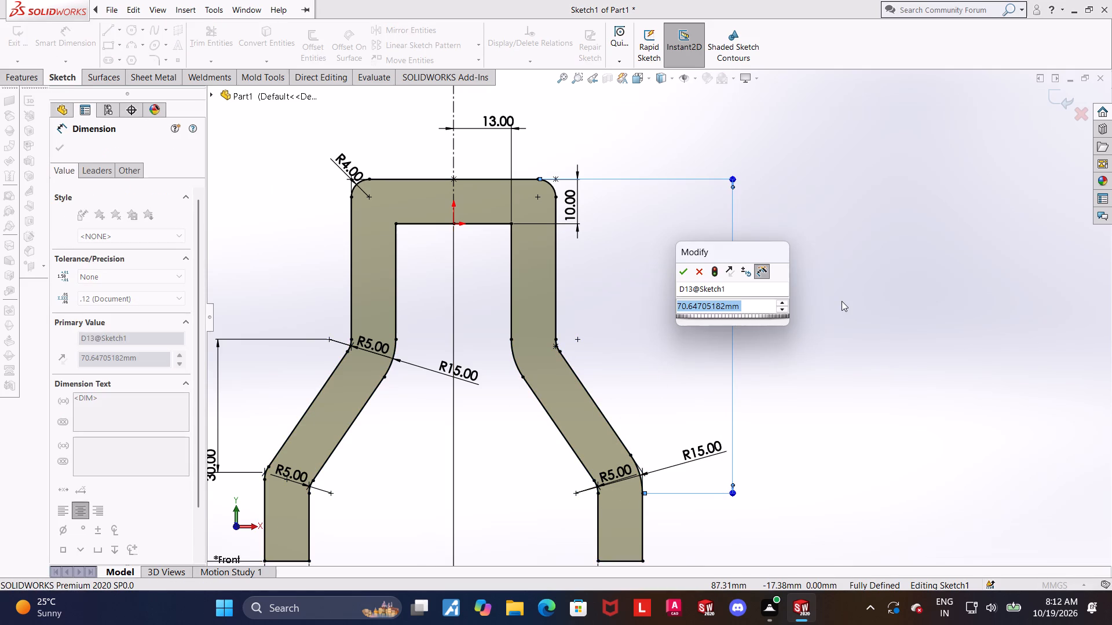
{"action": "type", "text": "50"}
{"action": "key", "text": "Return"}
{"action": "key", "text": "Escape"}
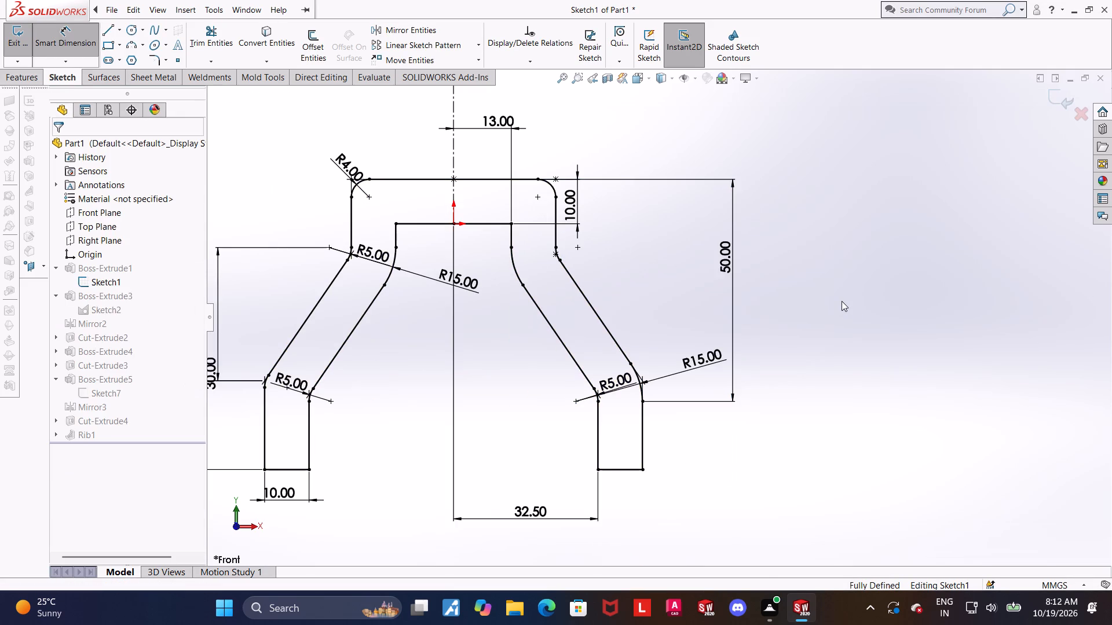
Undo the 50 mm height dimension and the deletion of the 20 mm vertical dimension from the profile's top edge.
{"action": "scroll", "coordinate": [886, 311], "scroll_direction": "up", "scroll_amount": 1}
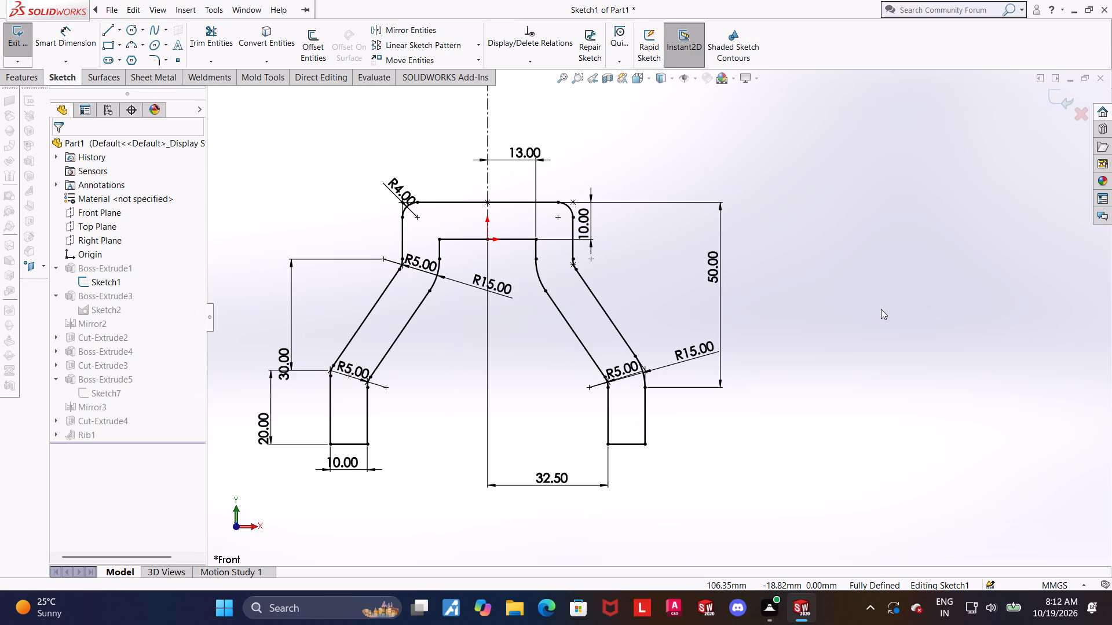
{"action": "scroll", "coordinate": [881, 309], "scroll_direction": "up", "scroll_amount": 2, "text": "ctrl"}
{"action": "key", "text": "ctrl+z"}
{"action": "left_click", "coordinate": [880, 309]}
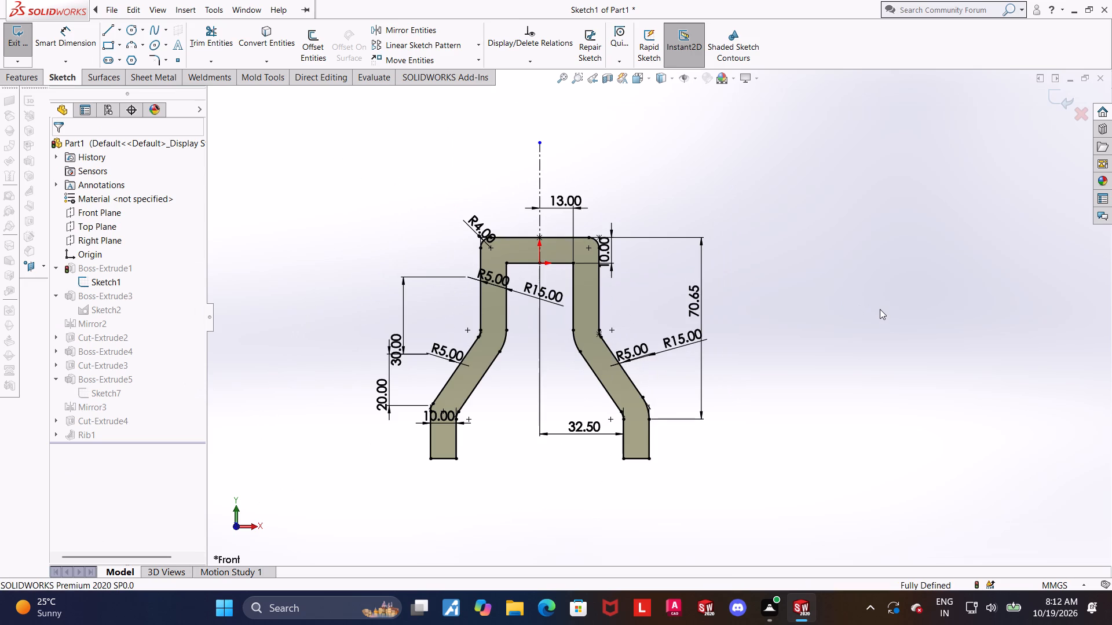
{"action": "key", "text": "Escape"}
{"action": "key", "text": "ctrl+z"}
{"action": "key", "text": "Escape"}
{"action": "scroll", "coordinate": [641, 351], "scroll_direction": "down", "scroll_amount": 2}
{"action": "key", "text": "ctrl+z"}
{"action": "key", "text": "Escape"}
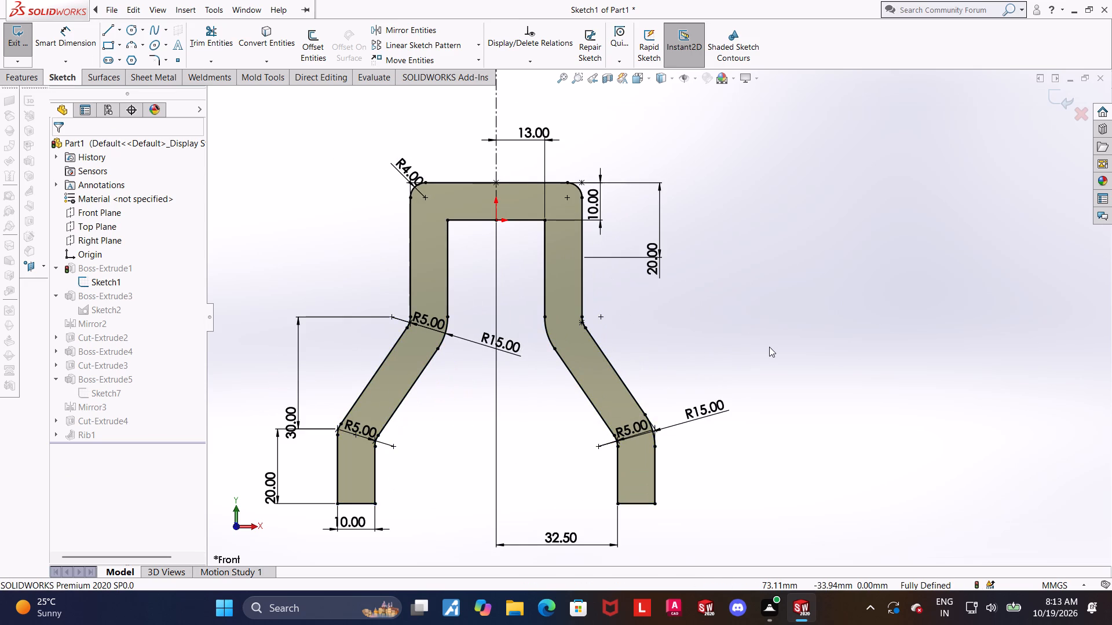
Examine the base profile's height dimensions and leg bends across the whole sketch.
{"action": "scroll", "coordinate": [769, 347], "scroll_direction": "up", "scroll_amount": 1}
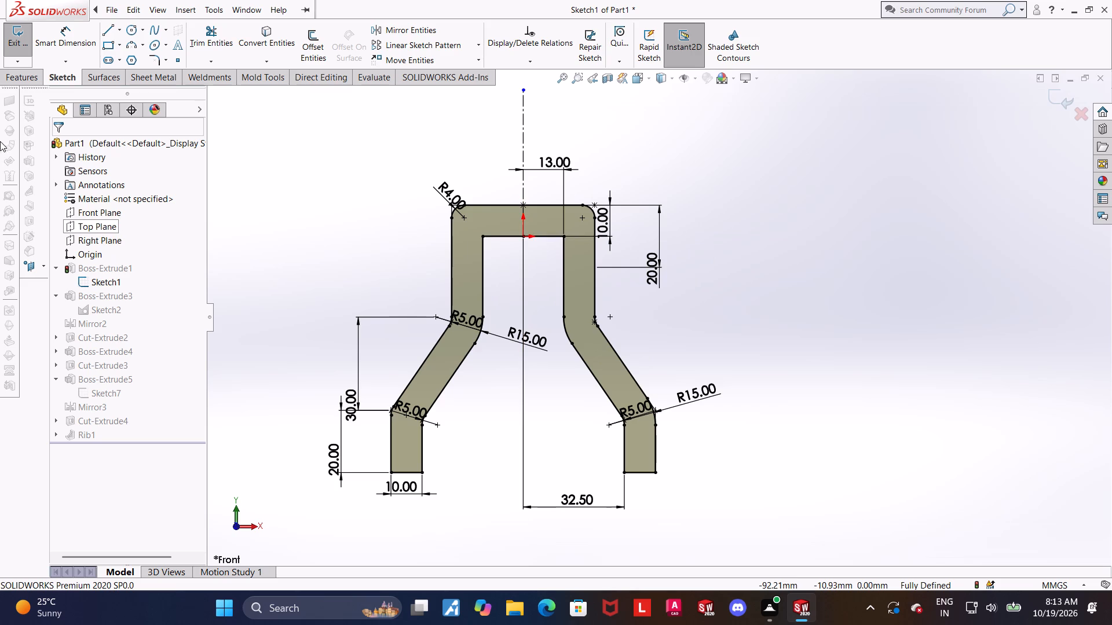
{"action": "scroll", "coordinate": [629, 432], "scroll_direction": "up", "scroll_amount": 1}
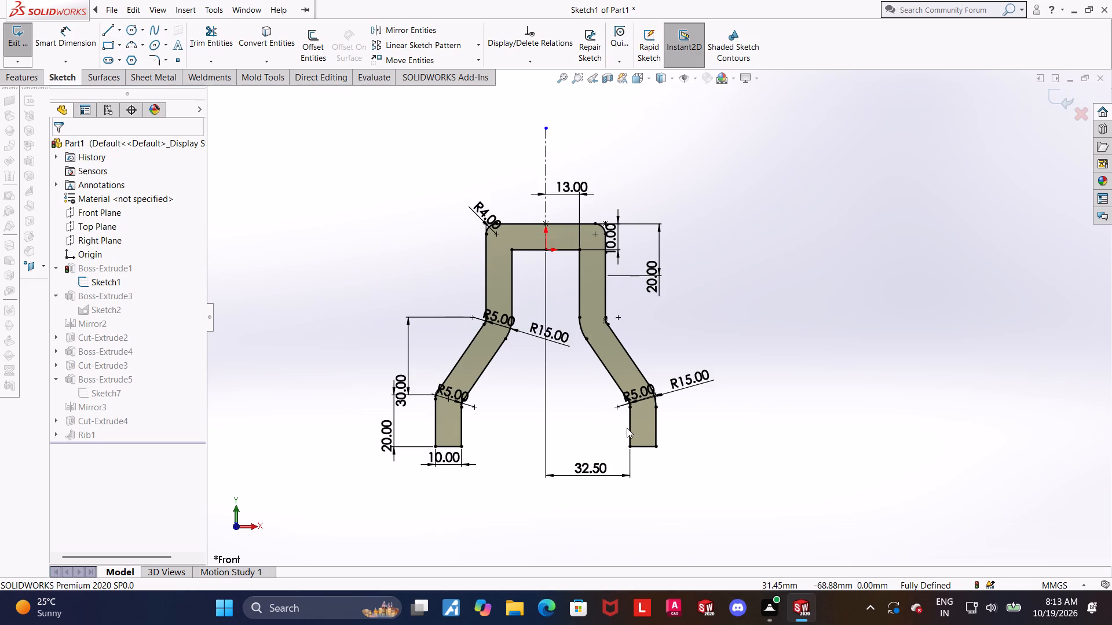
{"action": "scroll", "coordinate": [627, 428], "scroll_direction": "down", "scroll_amount": 2}
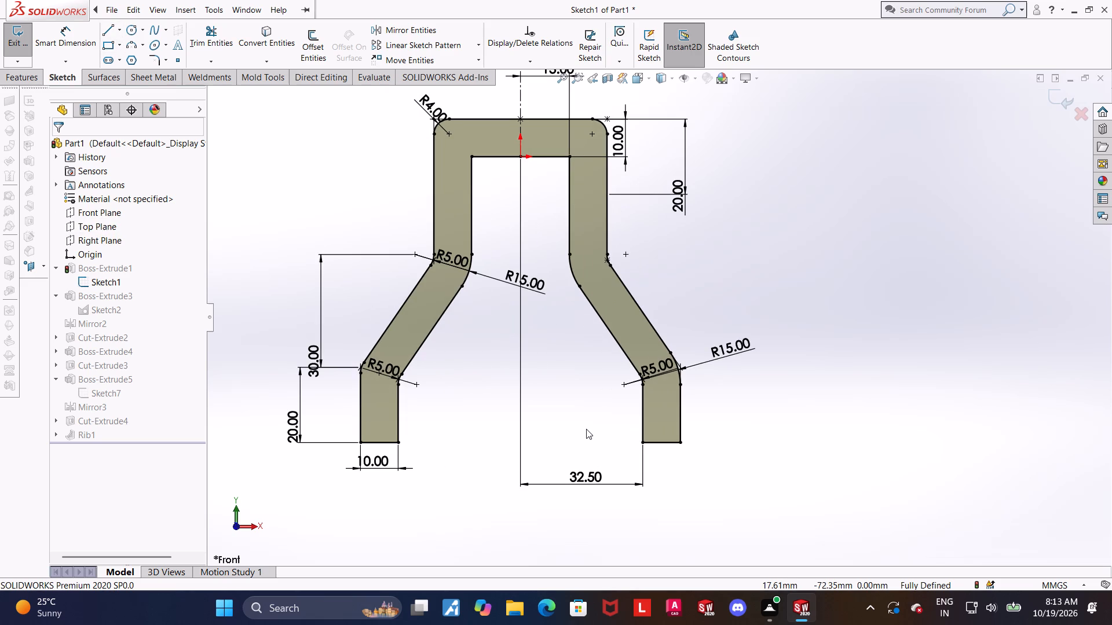
{"action": "scroll", "coordinate": [586, 429], "scroll_direction": "down", "scroll_amount": 1}
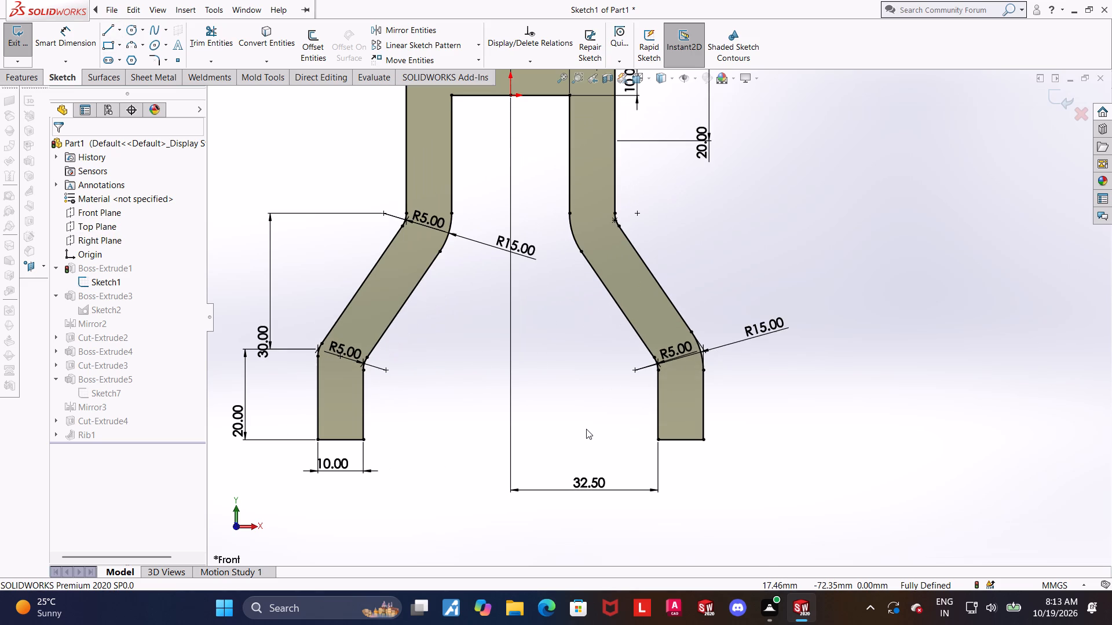
{"action": "scroll", "coordinate": [585, 428], "scroll_direction": "up", "scroll_amount": 1}
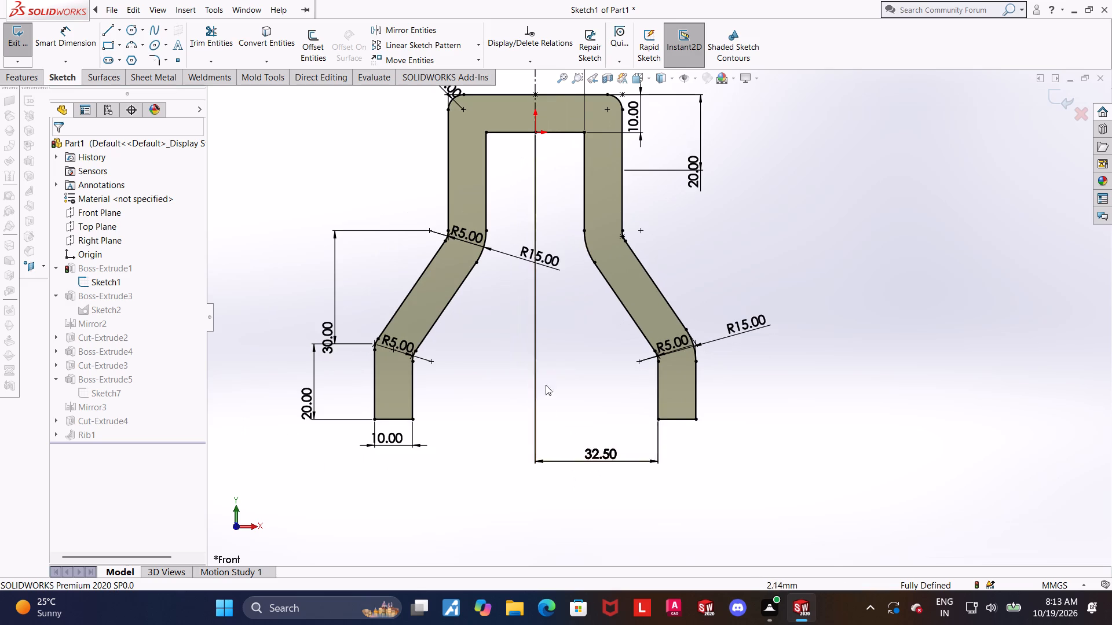
{"action": "scroll", "coordinate": [550, 370], "scroll_direction": "up", "scroll_amount": 1}
{"action": "scroll", "coordinate": [660, 160], "scroll_direction": "down", "scroll_amount": 1}
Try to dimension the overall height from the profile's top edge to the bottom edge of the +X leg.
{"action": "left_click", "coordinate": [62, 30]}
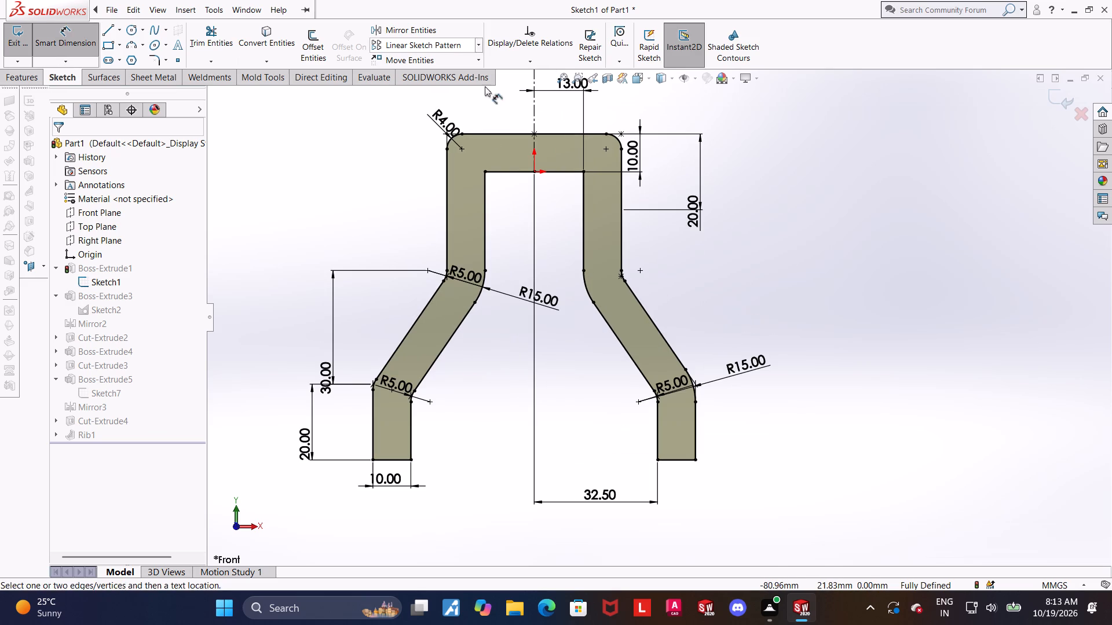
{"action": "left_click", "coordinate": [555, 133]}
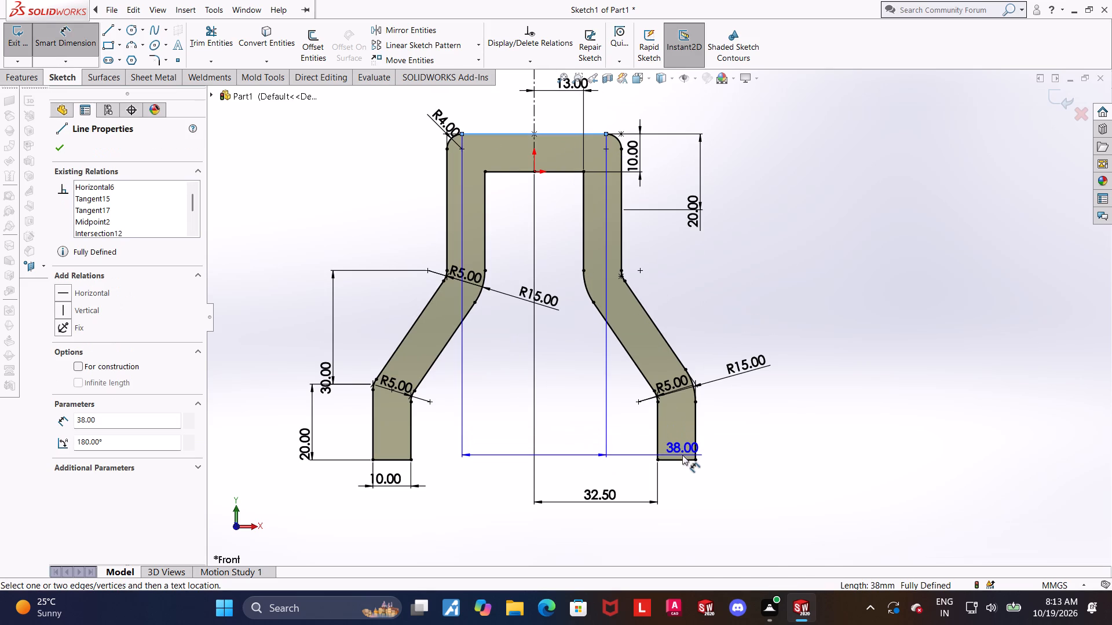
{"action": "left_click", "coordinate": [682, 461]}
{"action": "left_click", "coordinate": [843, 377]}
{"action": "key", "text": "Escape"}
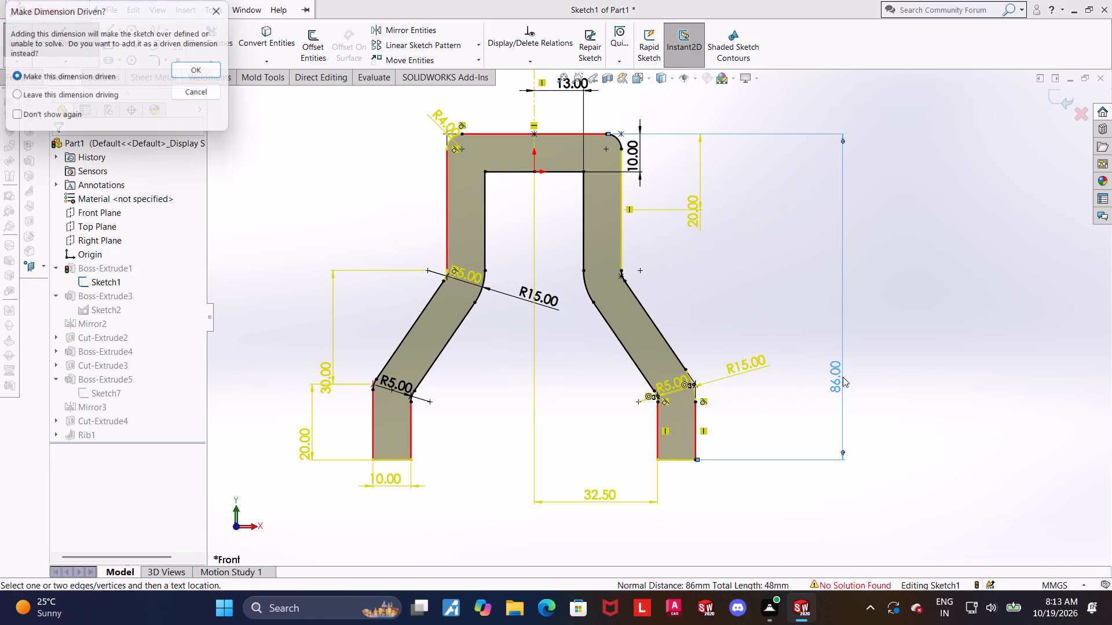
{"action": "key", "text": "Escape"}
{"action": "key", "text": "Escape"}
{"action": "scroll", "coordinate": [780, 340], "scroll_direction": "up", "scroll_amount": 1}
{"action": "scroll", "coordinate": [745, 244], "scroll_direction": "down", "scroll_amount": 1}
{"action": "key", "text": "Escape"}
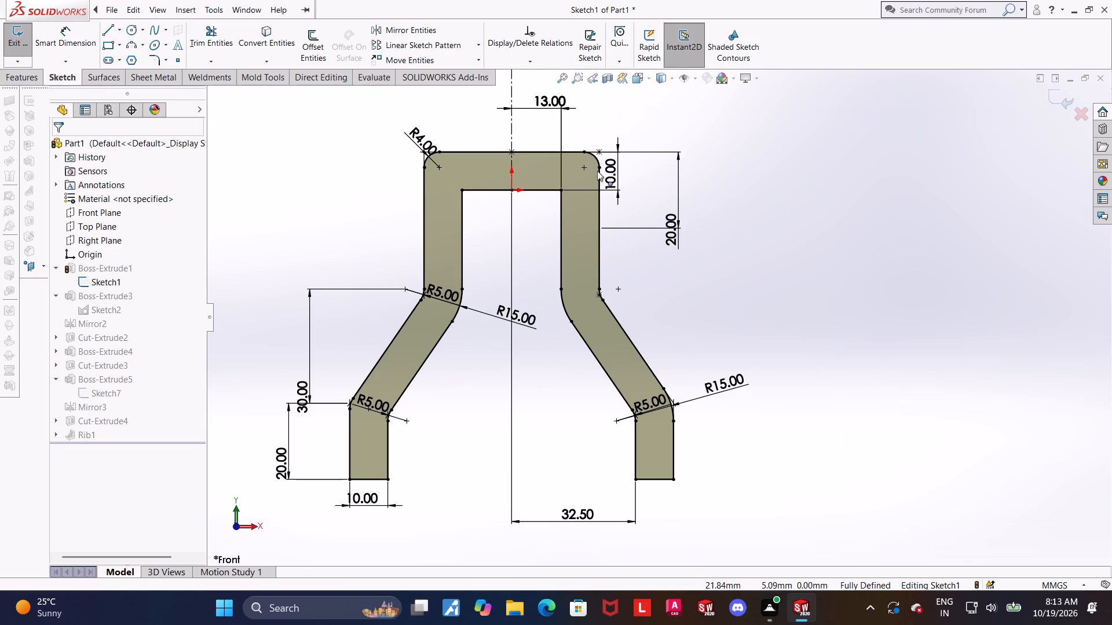
Delete the 20 mm vertical dimension that starts at the profile's top edge on the +X side.
{"action": "right_click", "coordinate": [674, 229]}
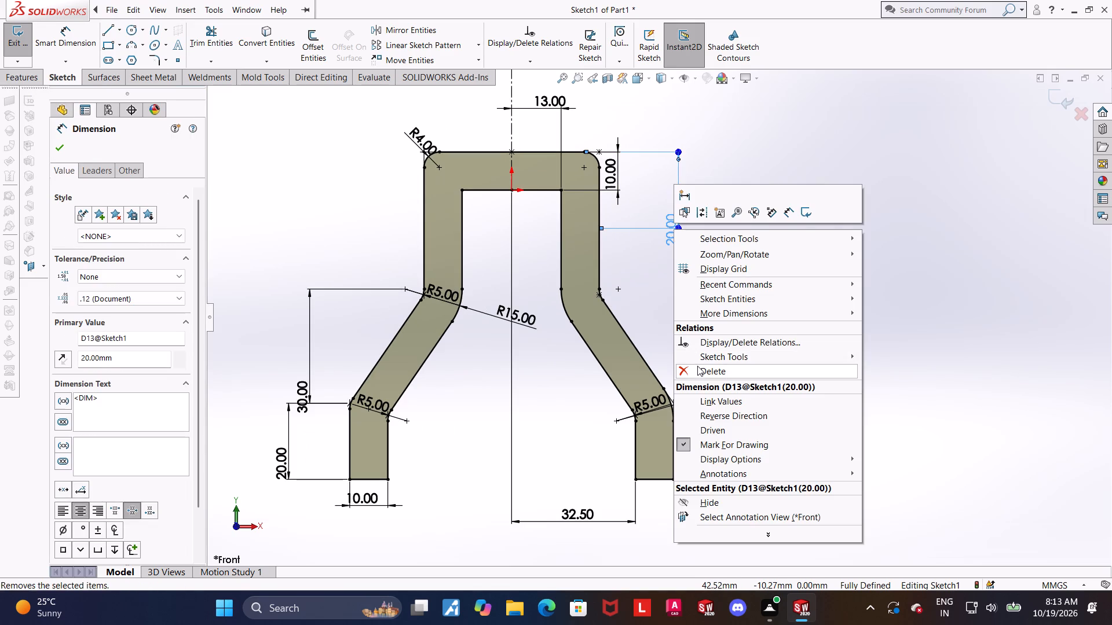
{"action": "left_click", "coordinate": [698, 367]}
{"action": "key", "text": "Escape"}
Dimension the vertical distance from the top edge to the lower end of the +X leg's outer R15 bend as 63 mm (25+25+13).
{"action": "left_click", "coordinate": [72, 32]}
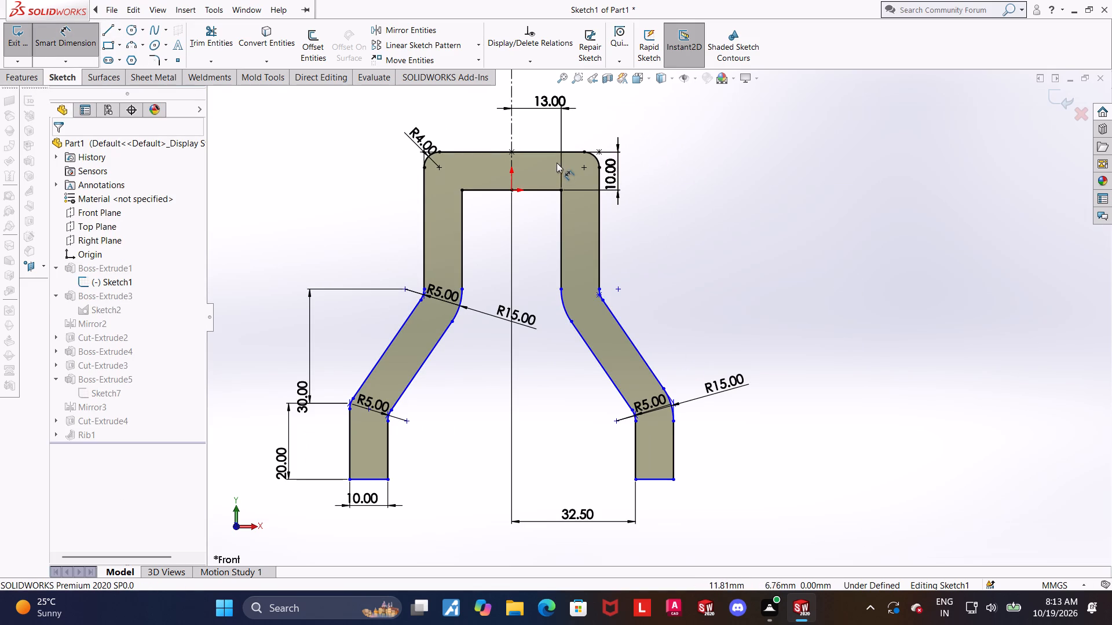
{"action": "left_click", "coordinate": [544, 152]}
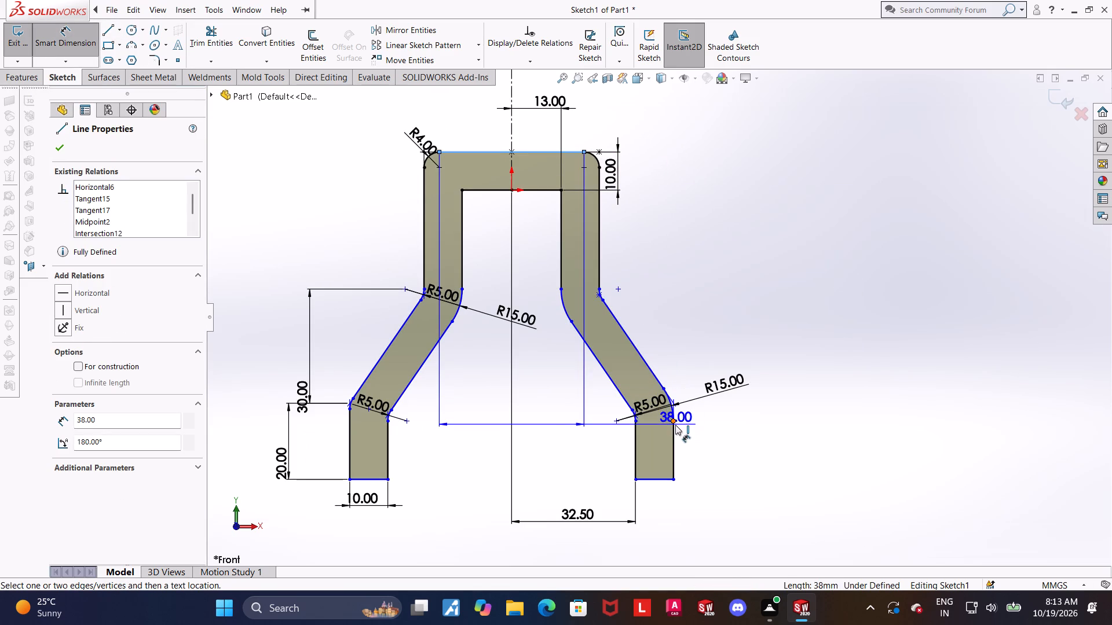
{"action": "left_click", "coordinate": [674, 422]}
{"action": "left_click", "coordinate": [809, 239]}
{"action": "key", "text": "2"}
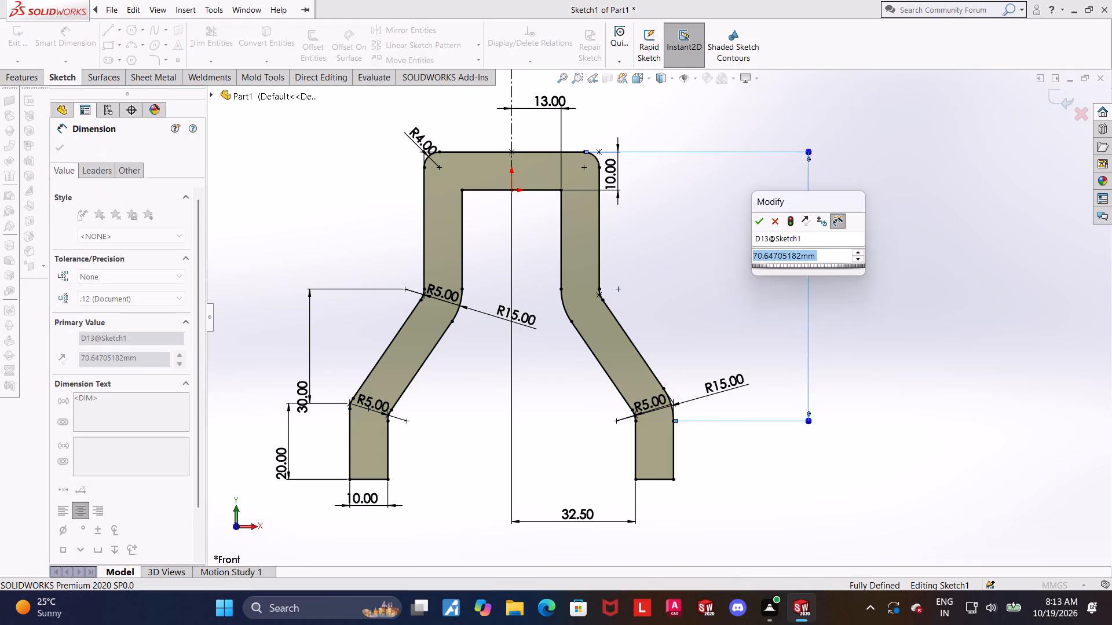
{"action": "type", "text": "5+25+"}
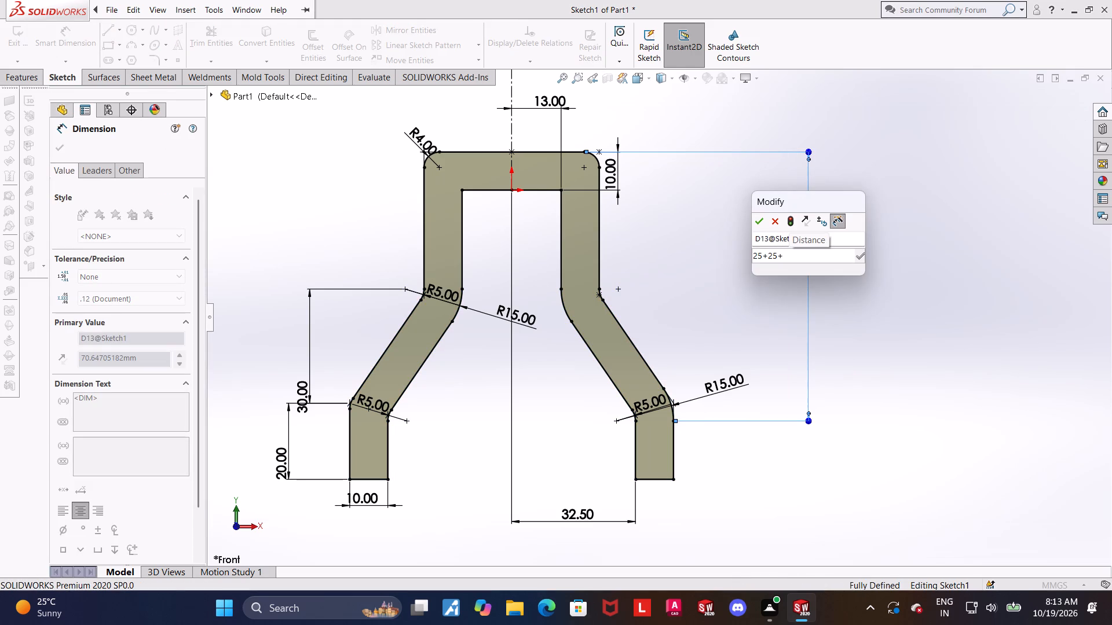
{"action": "type", "text": "13"}
{"action": "key", "text": "Return"}
{"action": "key", "text": "Escape"}
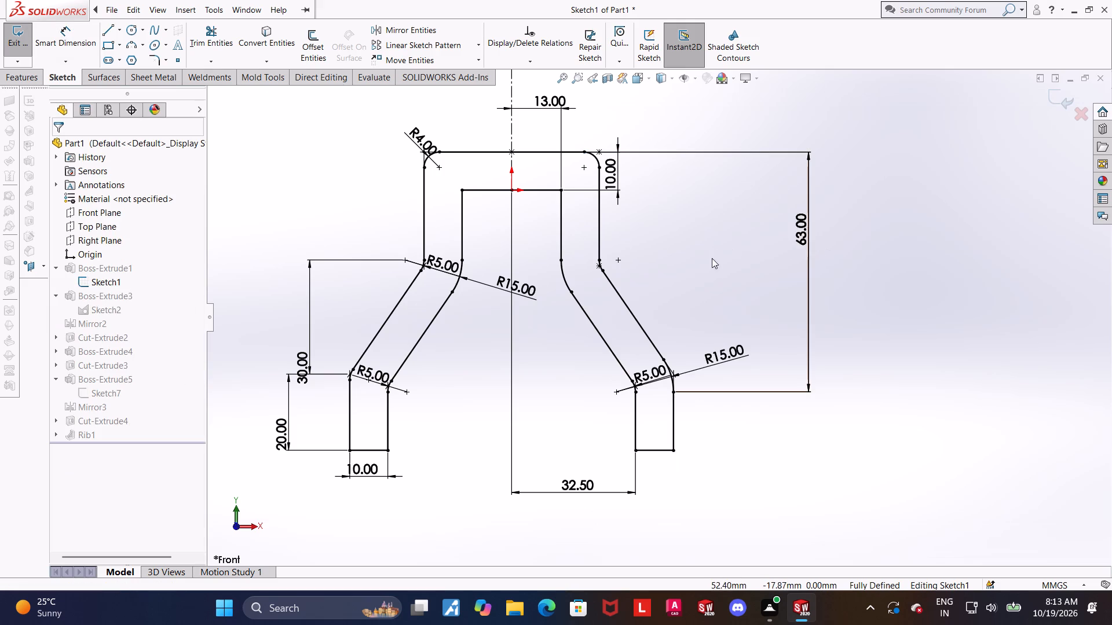
{"action": "left_click", "coordinate": [941, 240]}
Exit the base profile sketch and rebuild the bracket with the new height.
{"action": "scroll", "coordinate": [880, 266], "scroll_direction": "up", "scroll_amount": 1}
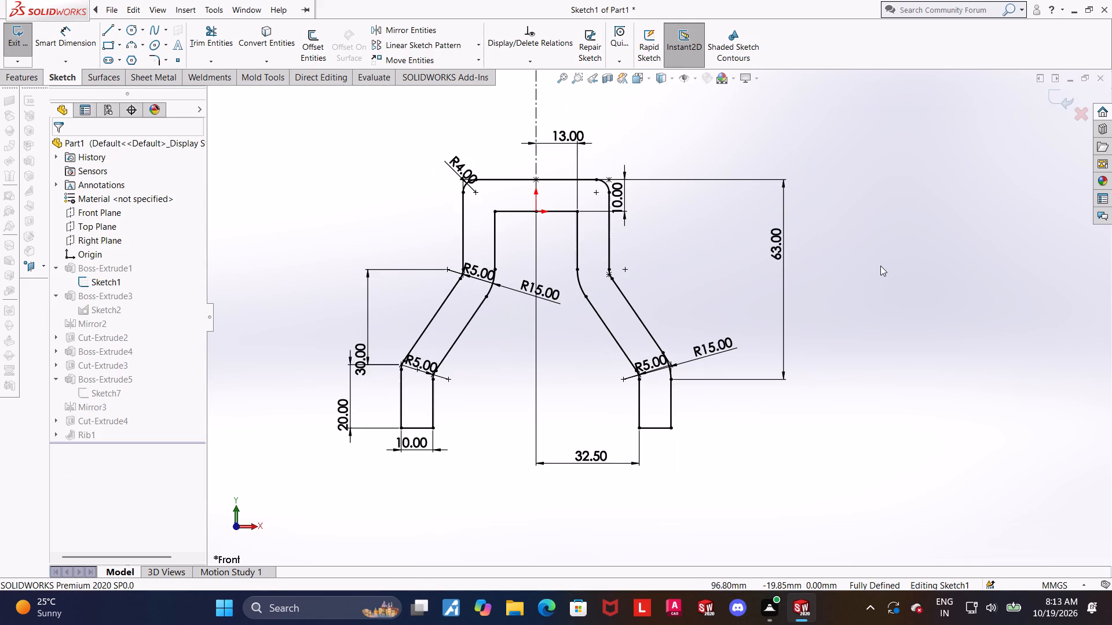
{"action": "scroll", "coordinate": [653, 210], "scroll_direction": "down", "scroll_amount": 1}
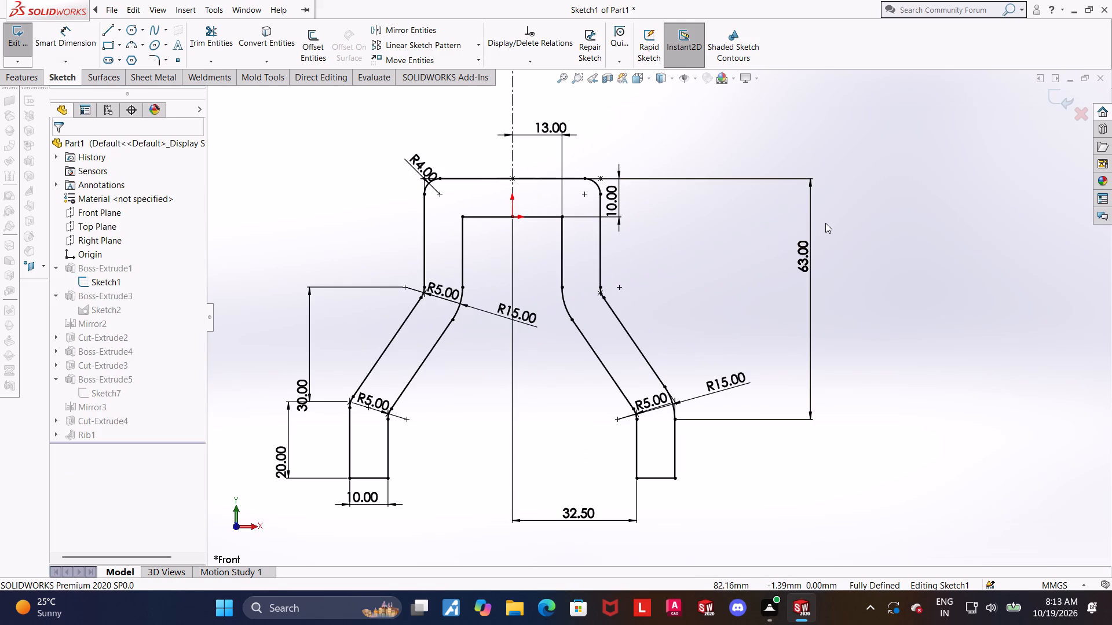
{"action": "left_click", "coordinate": [1052, 95]}
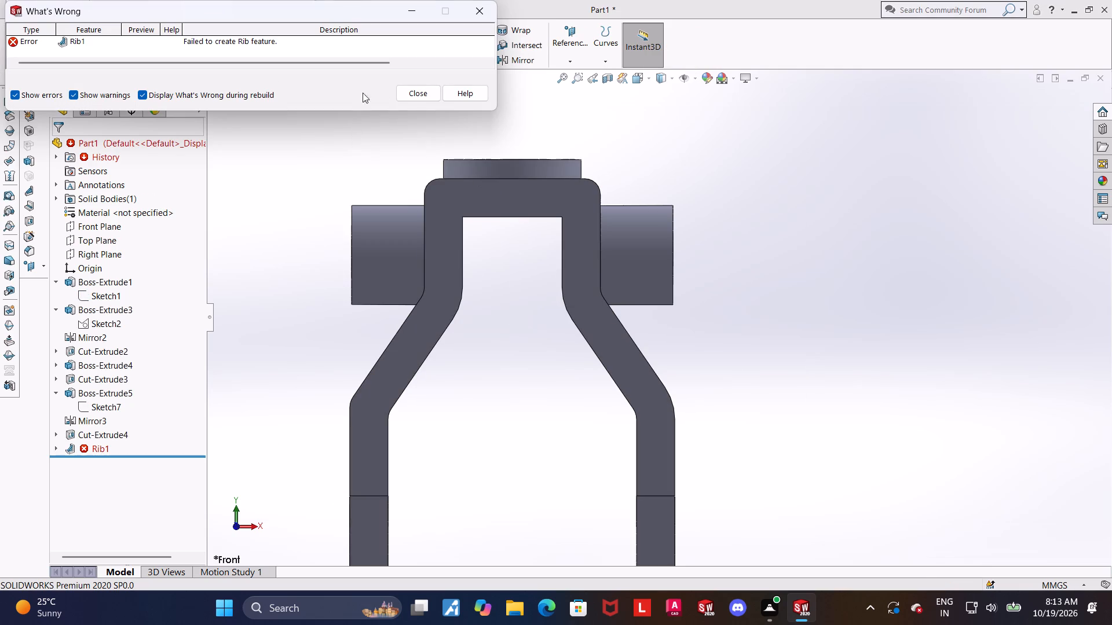
{"action": "left_click", "coordinate": [435, 88]}
Delete the Rib1 feature from the bracket, keeping its sketch.
{"action": "left_click", "coordinate": [81, 447]}
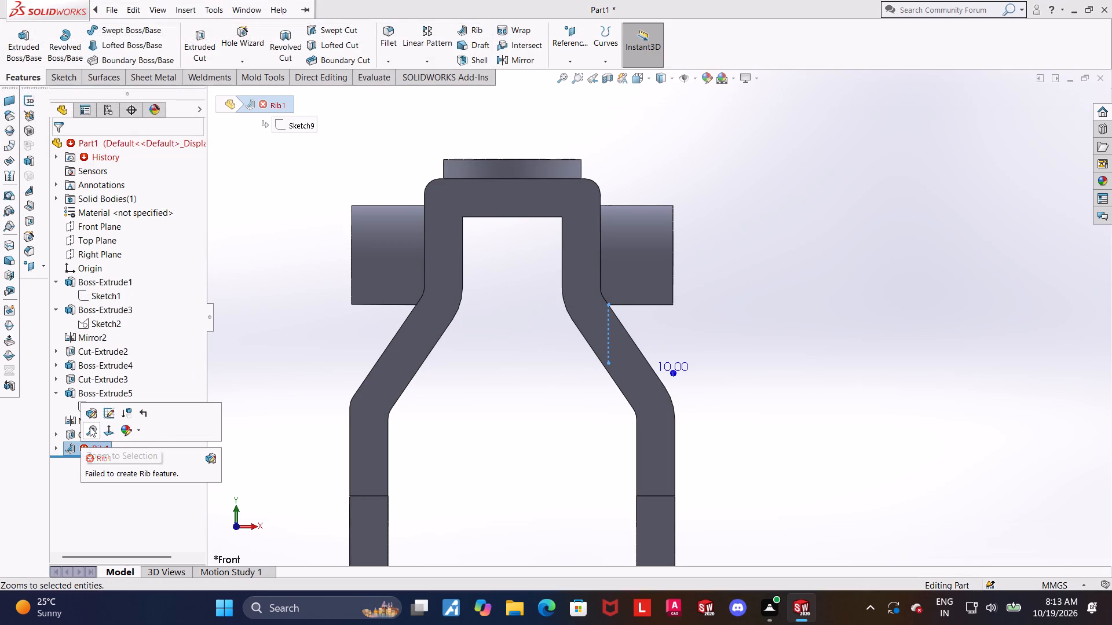
{"action": "left_click", "coordinate": [262, 446]}
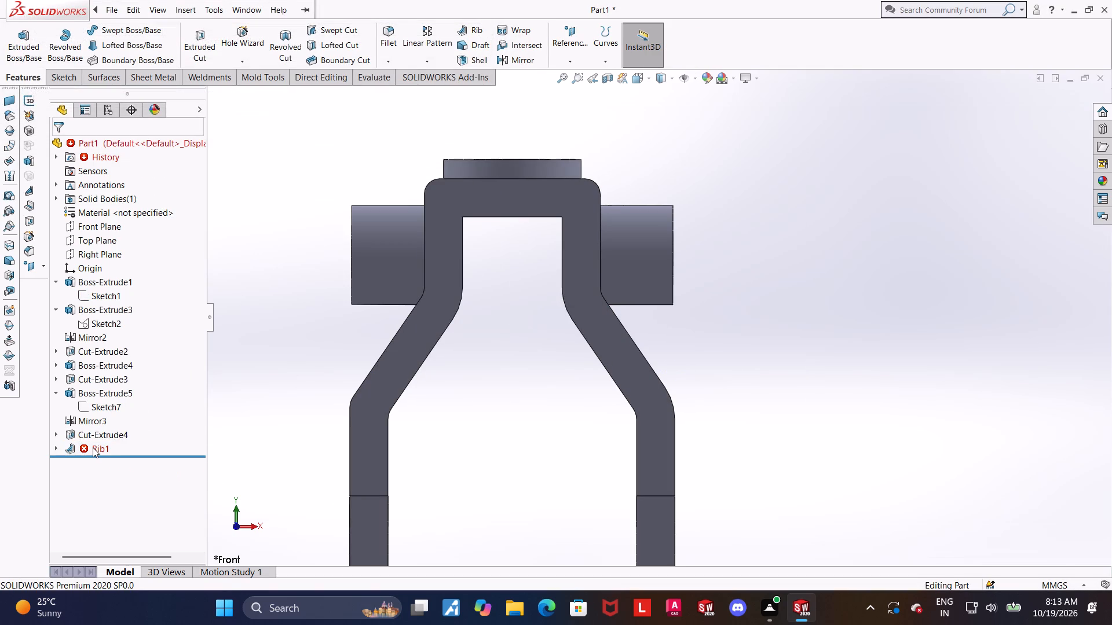
{"action": "right_click", "coordinate": [93, 447]}
{"action": "left_click", "coordinate": [125, 441]}
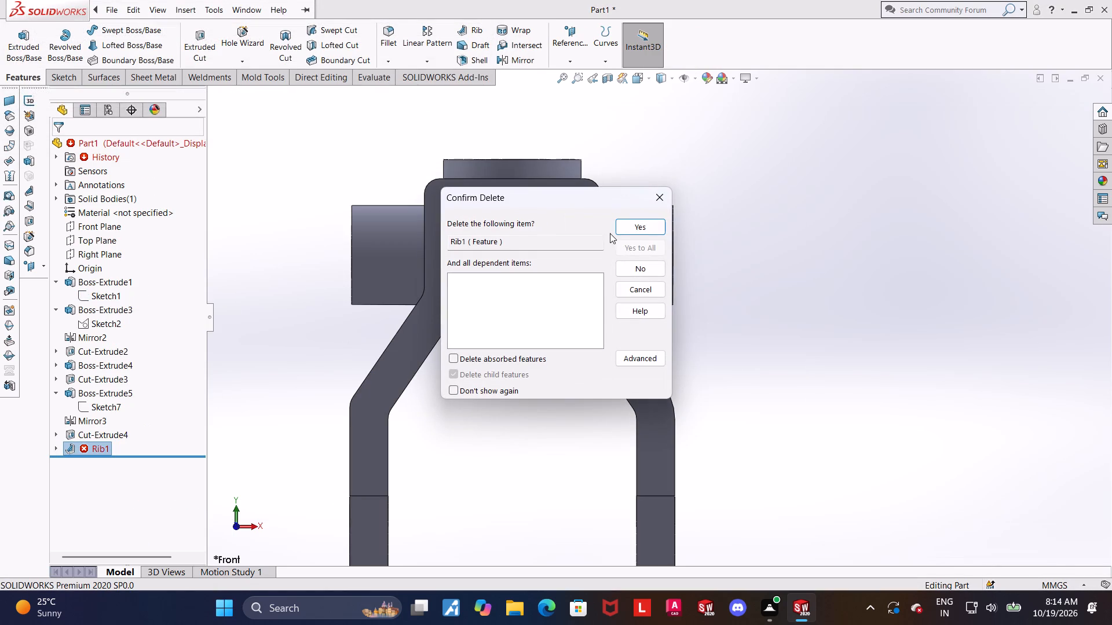
{"action": "left_click", "coordinate": [621, 230]}
Delete the rib's leftover sketch, Sketch9.
{"action": "scroll", "coordinate": [636, 251], "scroll_direction": "up", "scroll_amount": 3}
{"action": "middle_click_drag", "start_coordinate": [712, 295], "coordinate": [680, 303]}
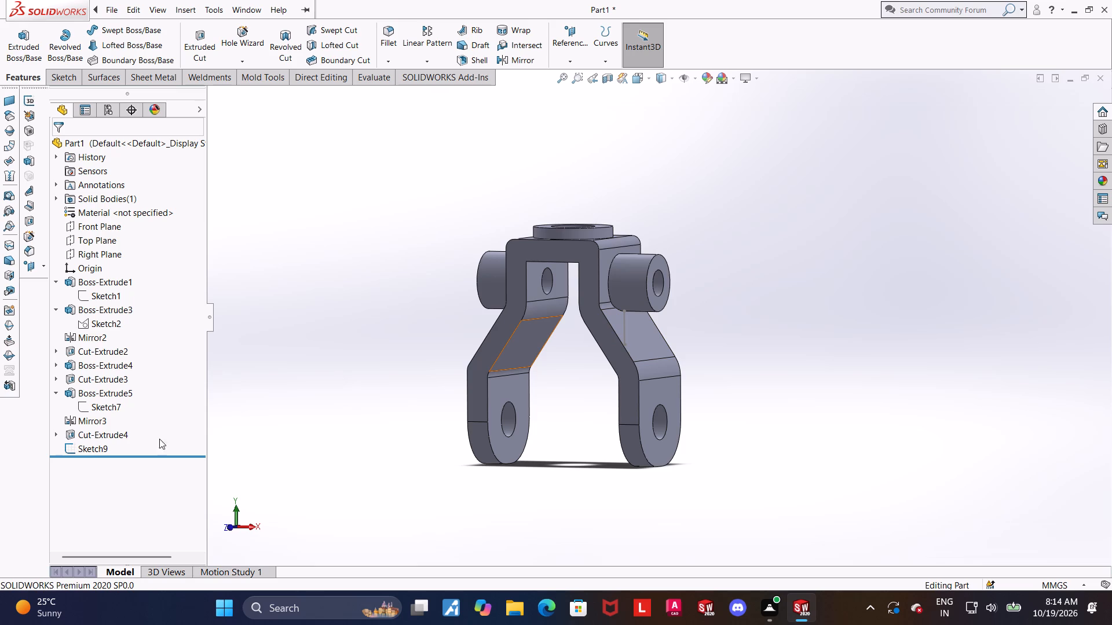
{"action": "right_click", "coordinate": [101, 448]}
{"action": "left_click", "coordinate": [135, 453]}
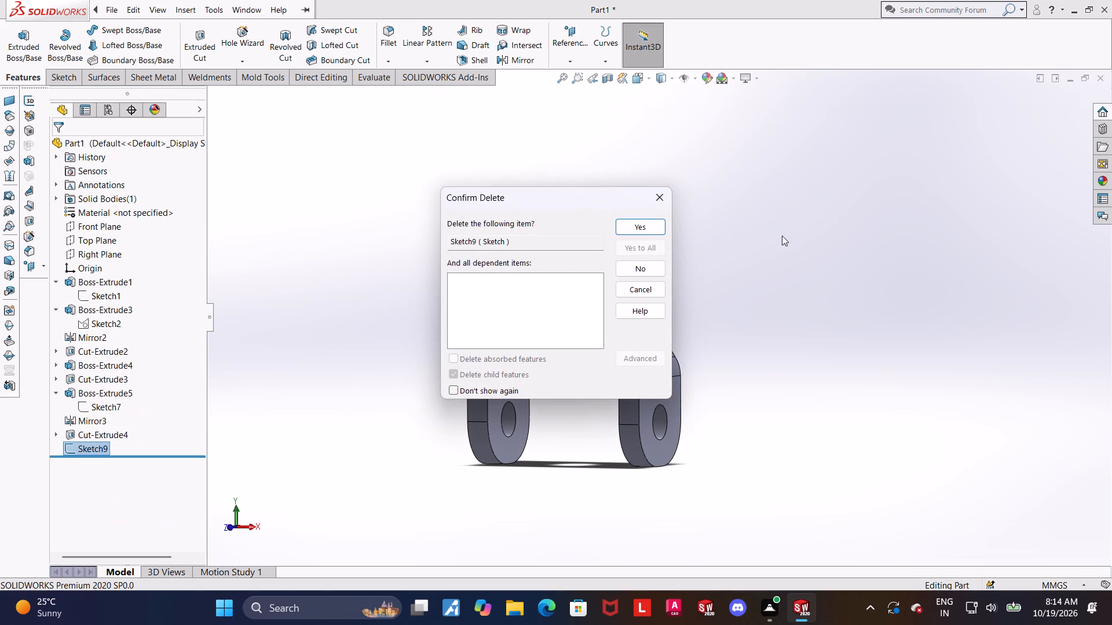
{"action": "left_click", "coordinate": [640, 232]}
Examine the bracket's legs, top boss and side bosses from several angles.
{"action": "middle_click_drag", "start_coordinate": [712, 260], "coordinate": [694, 271]}
{"action": "scroll", "coordinate": [698, 274], "scroll_direction": "down", "scroll_amount": 3}
{"action": "scroll", "coordinate": [664, 329], "scroll_direction": "up", "scroll_amount": 2}
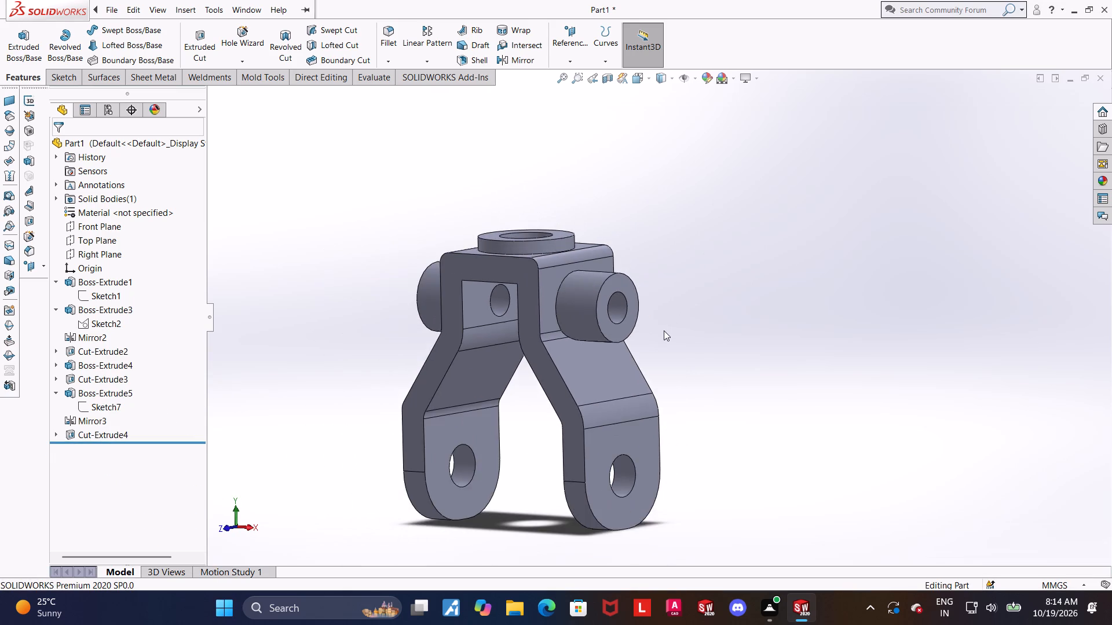
{"action": "middle_click_drag", "start_coordinate": [660, 339], "coordinate": [681, 330]}
{"action": "scroll", "coordinate": [672, 317], "scroll_direction": "down", "scroll_amount": 1}
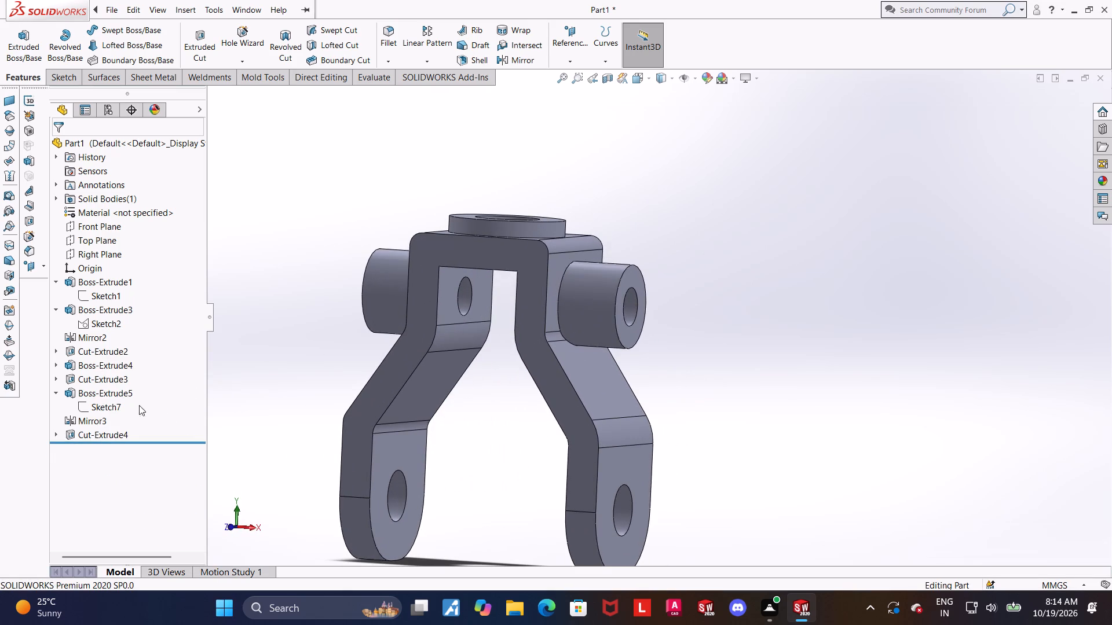
{"action": "scroll", "coordinate": [345, 406], "scroll_direction": "up", "scroll_amount": 3}
{"action": "middle_click_drag", "start_coordinate": [468, 426], "coordinate": [478, 416]}
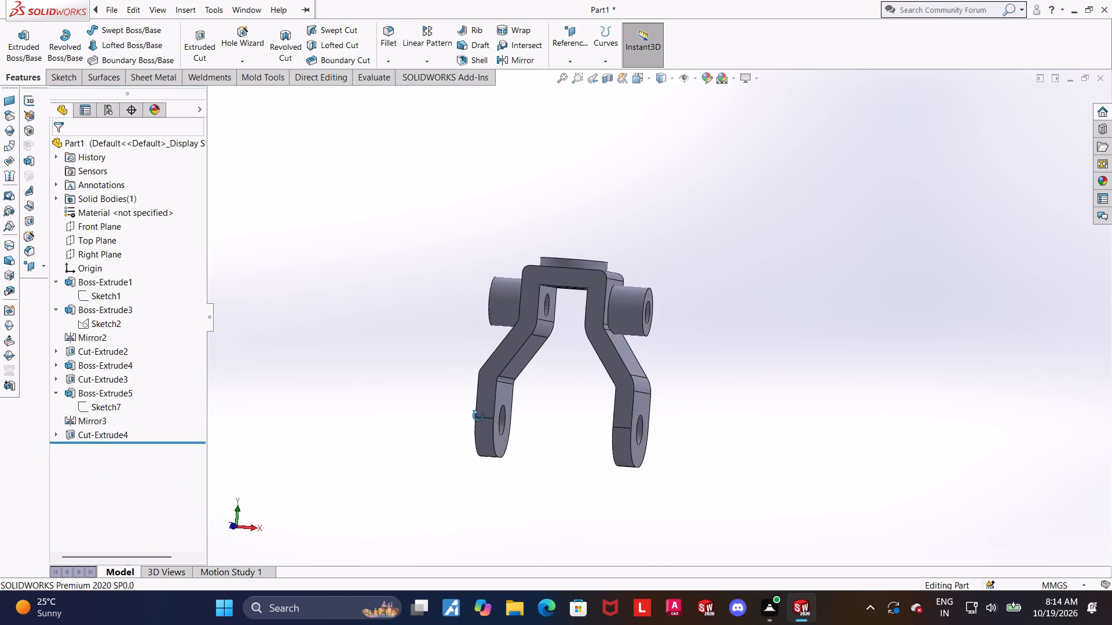
{"action": "middle_click_drag", "start_coordinate": [478, 416], "coordinate": [437, 433]}
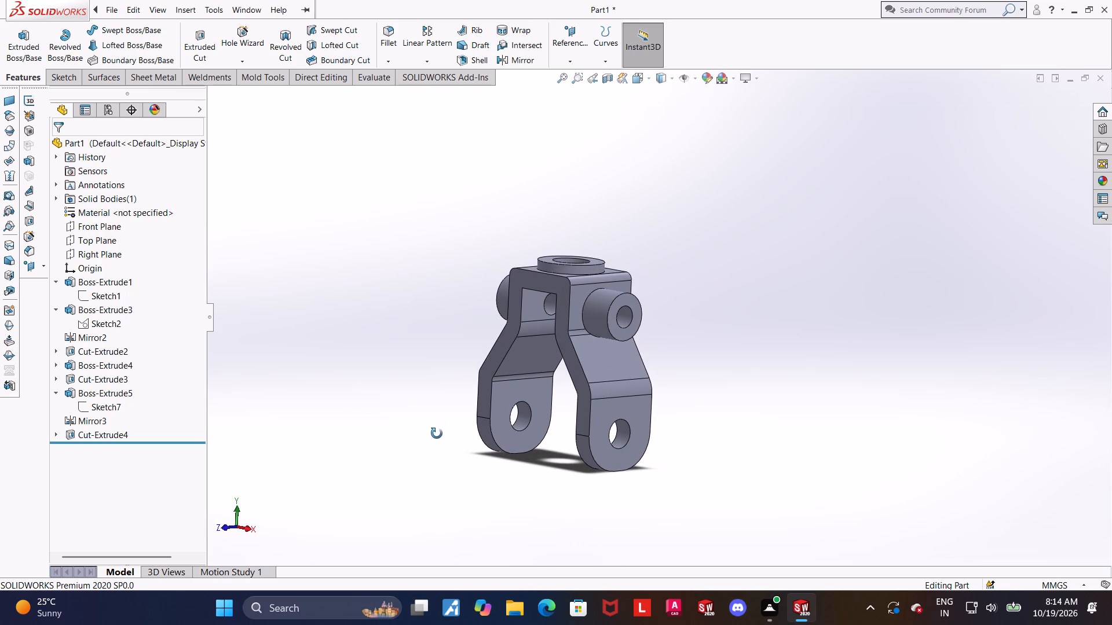
{"action": "middle_click_drag", "start_coordinate": [437, 433], "coordinate": [473, 406]}
{"action": "left_click", "coordinate": [637, 79]}
{"action": "left_click", "coordinate": [518, 391]}
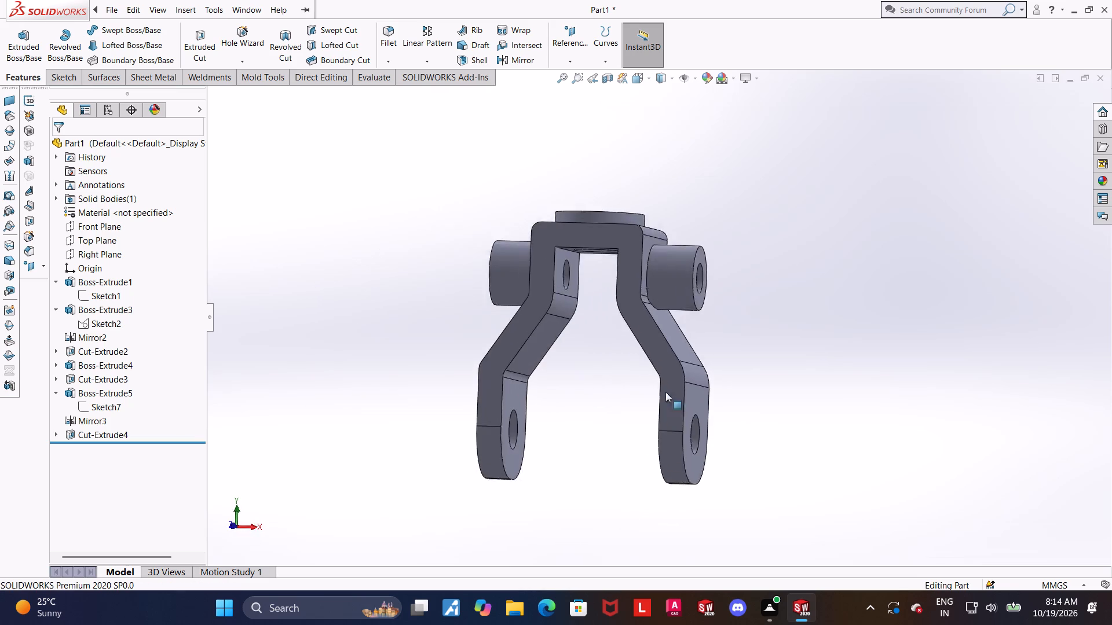
Display the bracket with its hidden lines visible and examine the boss bores and legs from the front.
{"action": "left_click", "coordinate": [659, 79]}
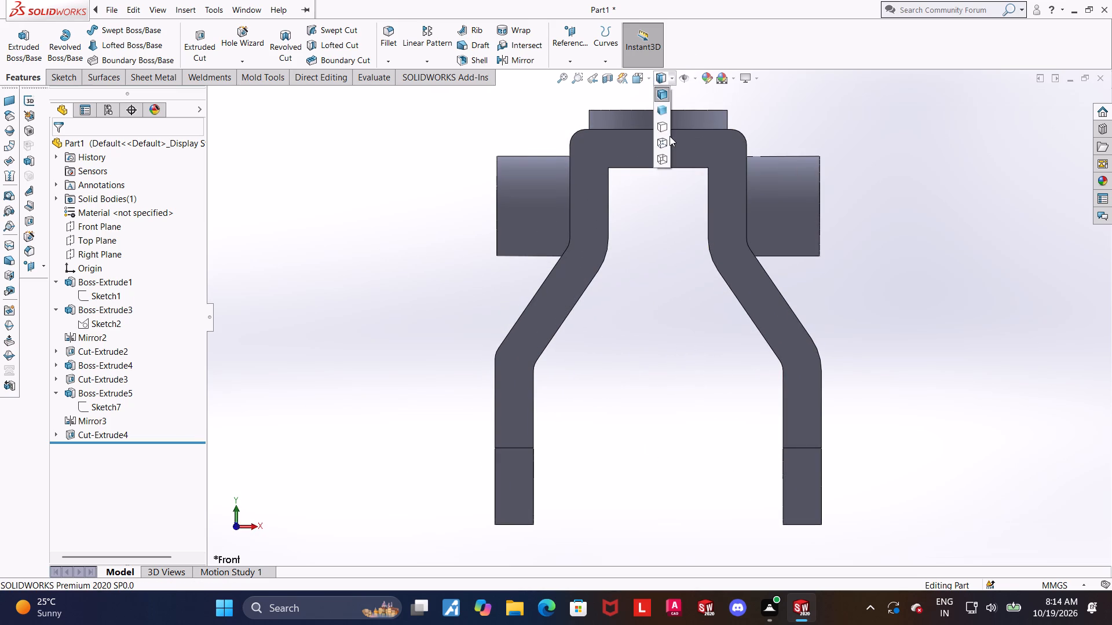
{"action": "left_click", "coordinate": [666, 136]}
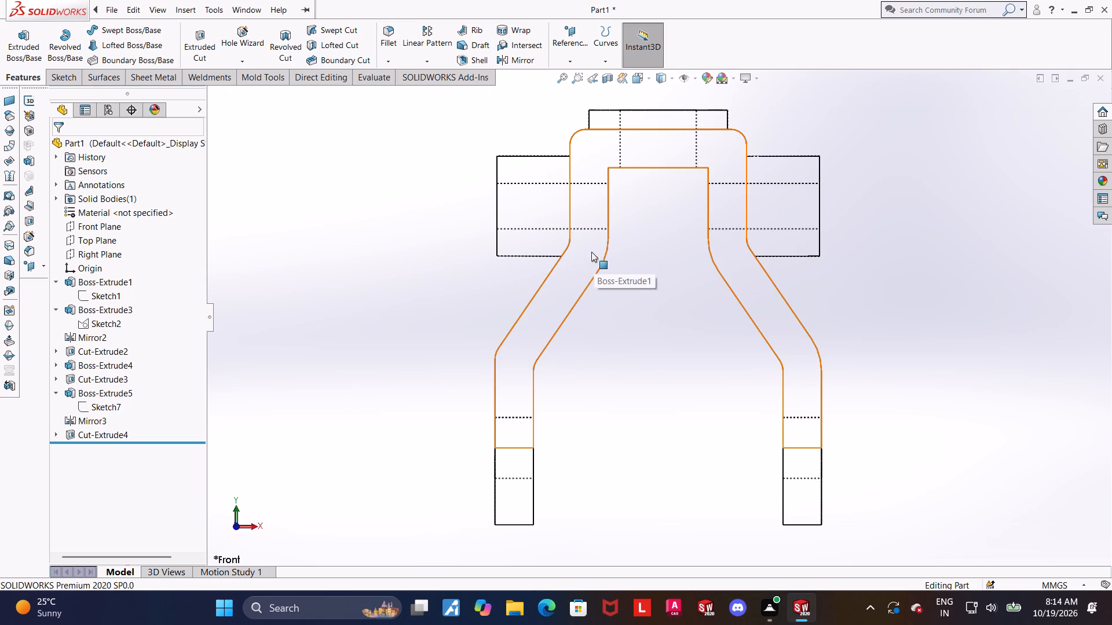
{"action": "scroll", "coordinate": [643, 265], "scroll_direction": "up", "scroll_amount": 2}
{"action": "scroll", "coordinate": [836, 231], "scroll_direction": "down", "scroll_amount": 2}
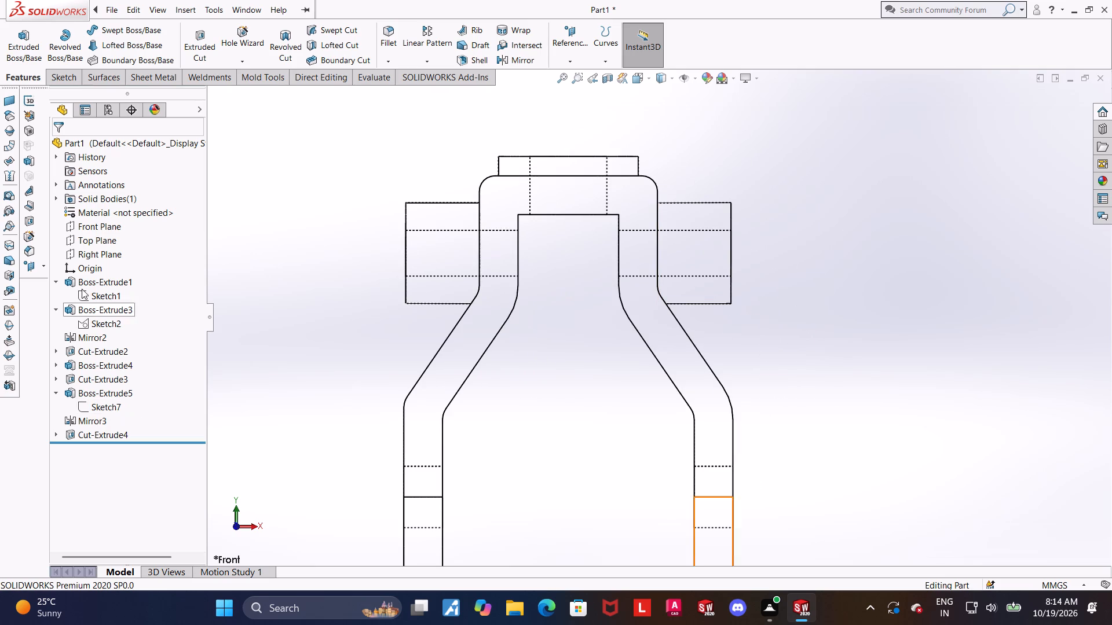
Set the base profile sketch's vertical dimension from the top edge to the lower leg bend to 65 mm, and rebuild the bracket.
{"action": "left_click", "coordinate": [89, 297]}
{"action": "left_click", "coordinate": [104, 256]}
{"action": "scroll", "coordinate": [676, 331], "scroll_direction": "up", "scroll_amount": 2}
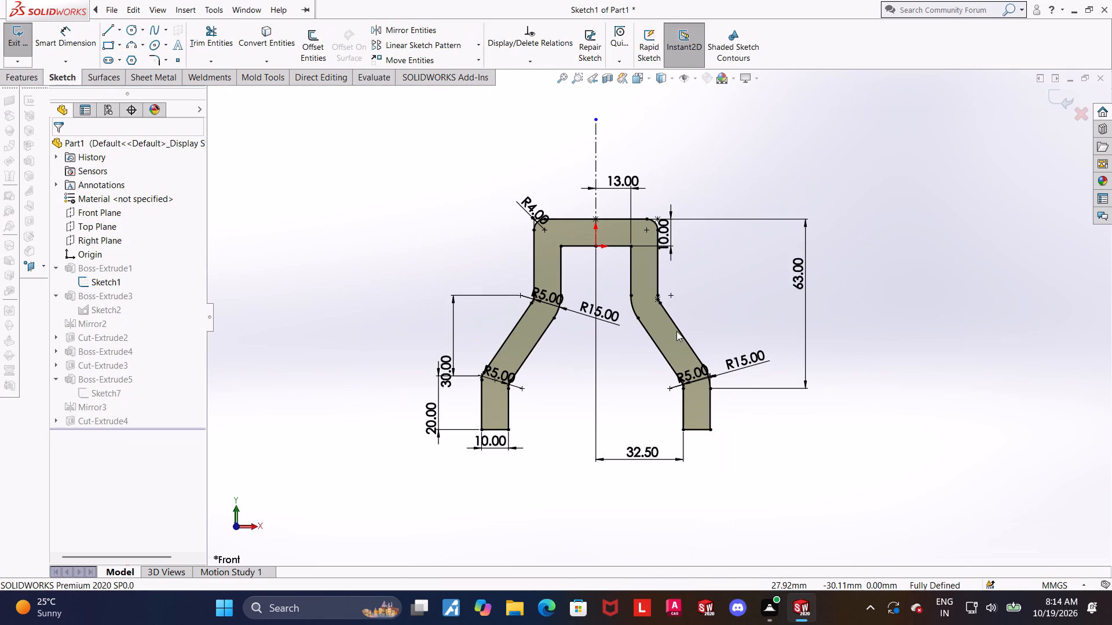
{"action": "scroll", "coordinate": [729, 312], "scroll_direction": "down", "scroll_amount": 1}
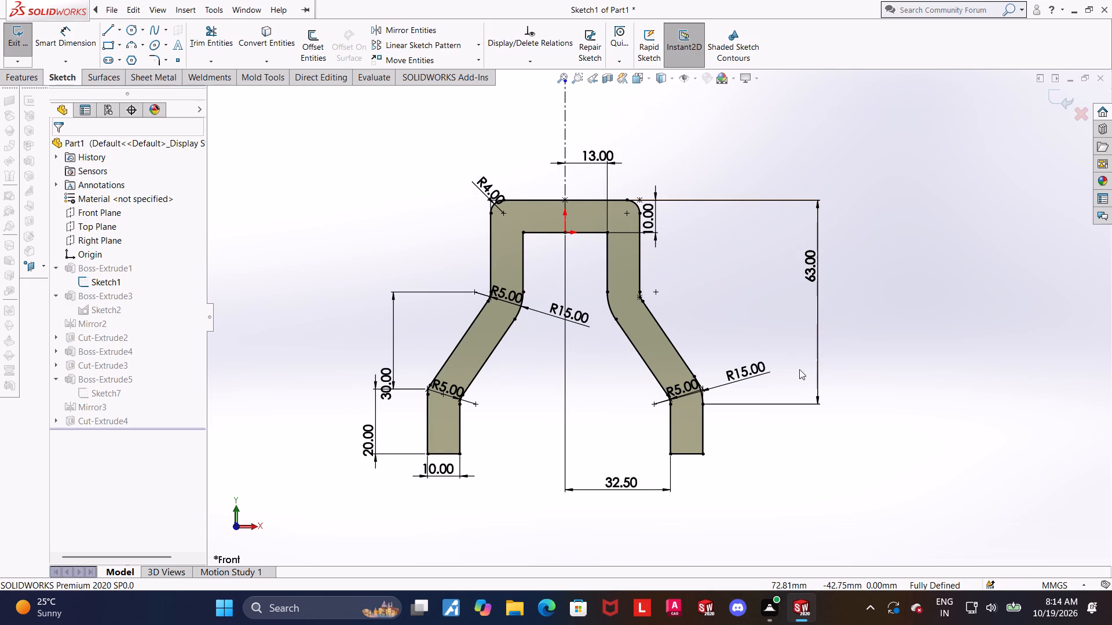
{"action": "scroll", "coordinate": [850, 339], "scroll_direction": "up", "scroll_amount": 1}
{"action": "double_click", "coordinate": [794, 284]}
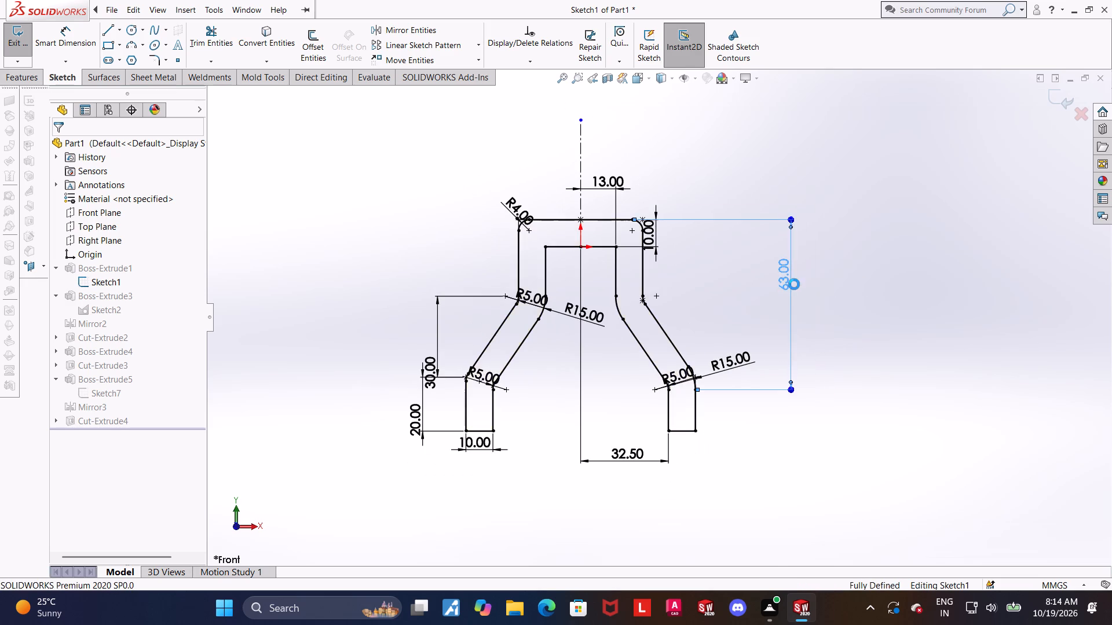
{"action": "type", "text": "65"}
{"action": "key", "text": "Return"}
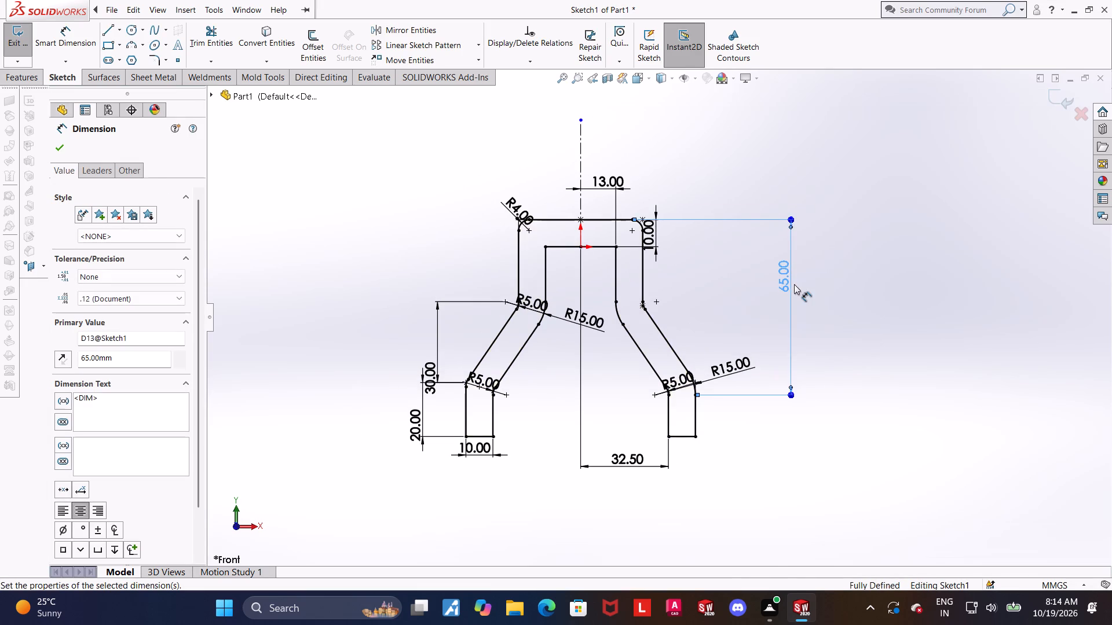
{"action": "left_click", "coordinate": [1064, 95]}
{"action": "left_click", "coordinate": [910, 328]}
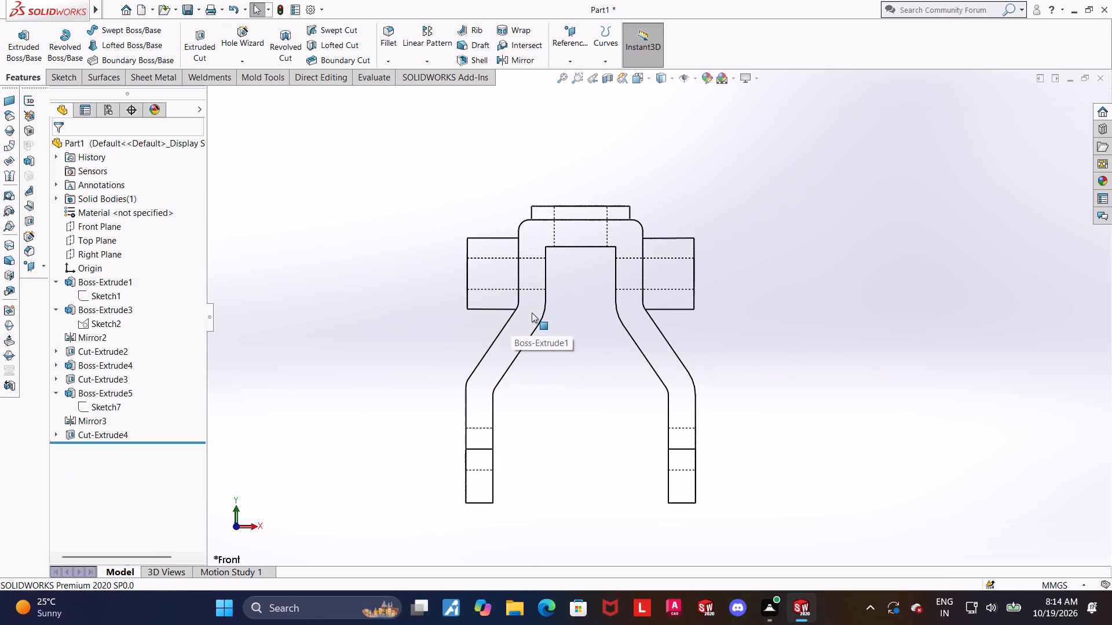
Examine the side bosses and upper leg bends in a front section view, and turn the section off.
{"action": "scroll", "coordinate": [532, 311], "scroll_direction": "down", "scroll_amount": 3}
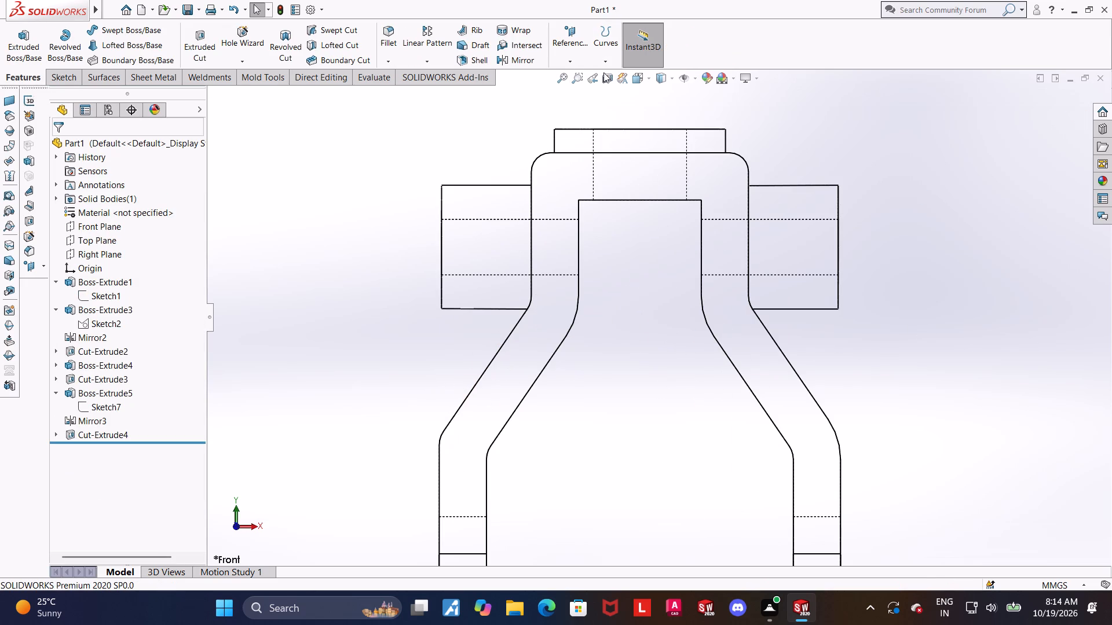
{"action": "left_click", "coordinate": [609, 79]}
{"action": "left_click", "coordinate": [52, 149]}
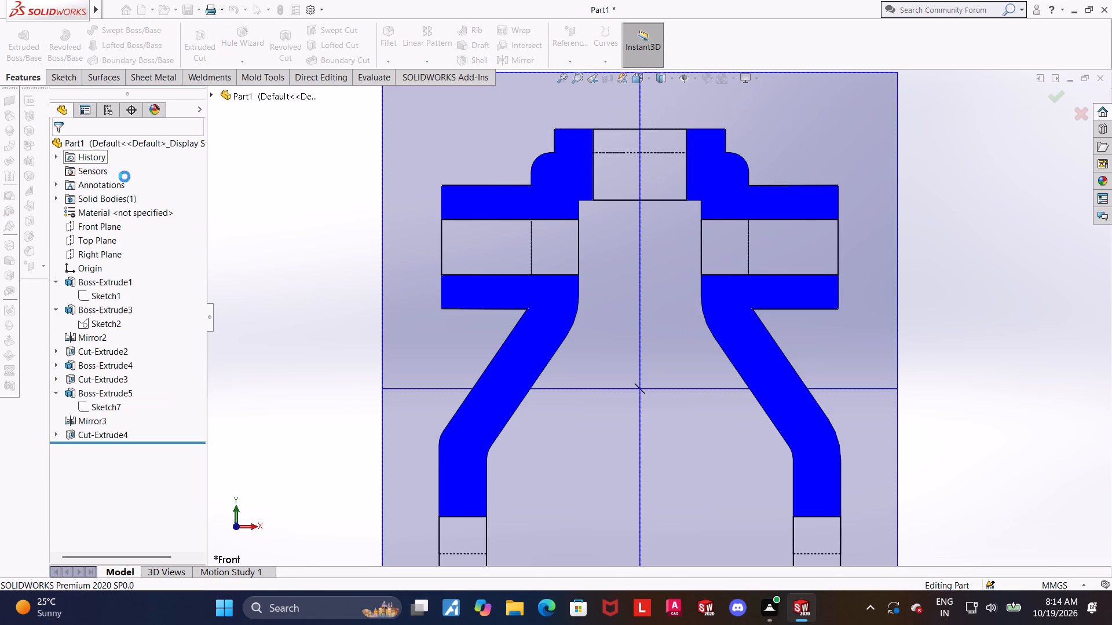
{"action": "left_click", "coordinate": [611, 369]}
{"action": "scroll", "coordinate": [652, 366], "scroll_direction": "down", "scroll_amount": 2}
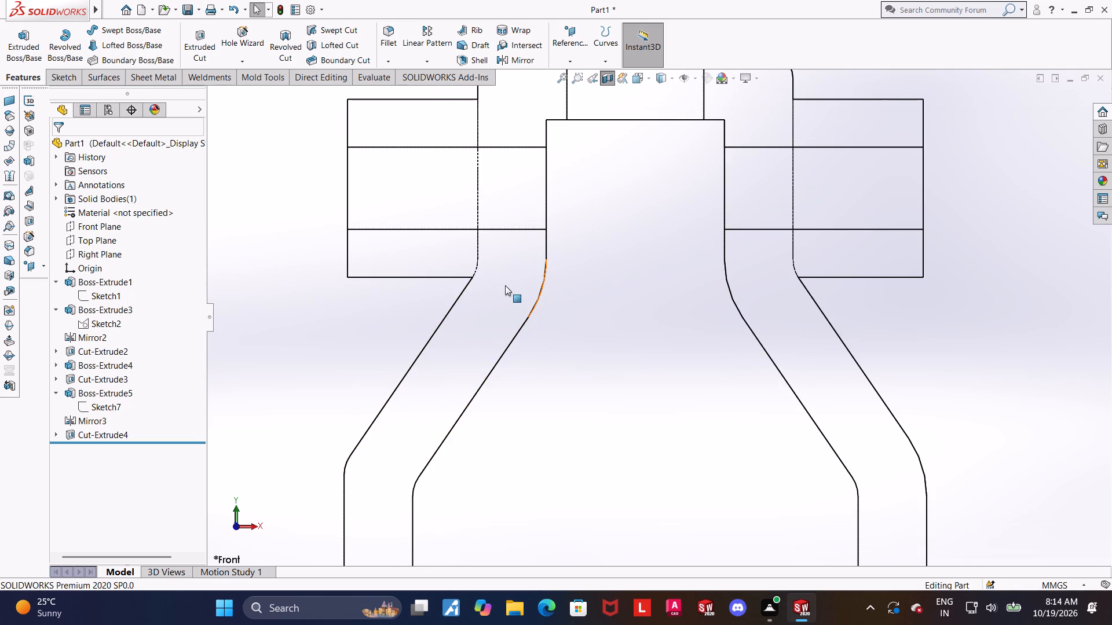
{"action": "scroll", "coordinate": [505, 285], "scroll_direction": "up", "scroll_amount": 4}
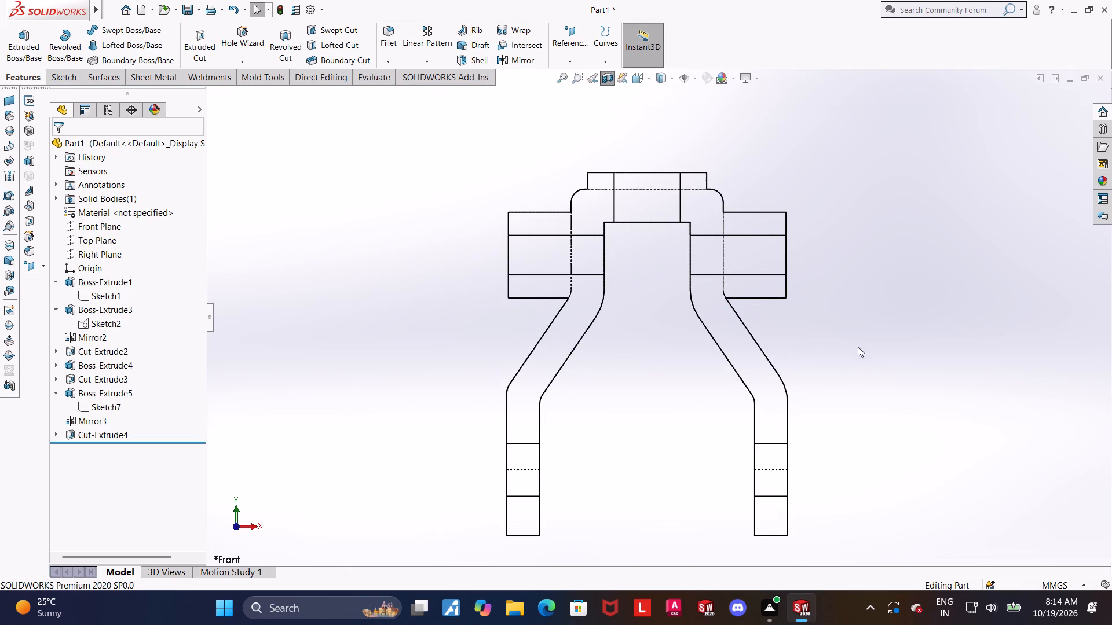
{"action": "left_click", "coordinate": [605, 80]}
Return the bracket's display style to Shaded With Edges.
{"action": "scroll", "coordinate": [869, 332], "scroll_direction": "up", "scroll_amount": 3}
{"action": "middle_click_drag", "start_coordinate": [859, 337], "coordinate": [833, 348]}
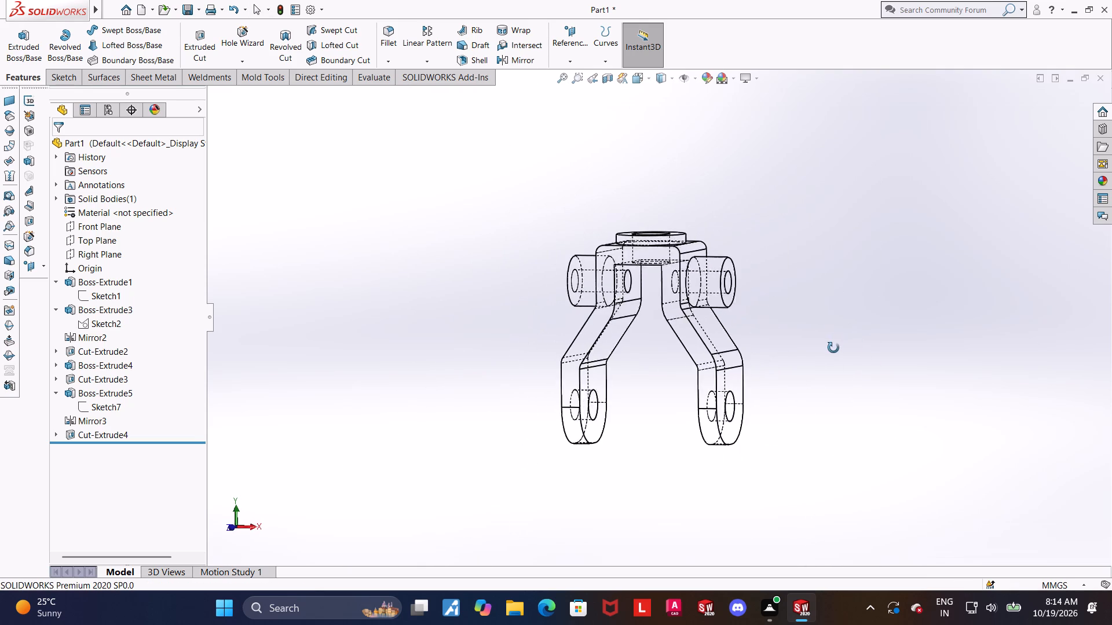
{"action": "middle_click_drag", "start_coordinate": [833, 348], "coordinate": [829, 350]}
{"action": "scroll", "coordinate": [828, 336], "scroll_direction": "down", "scroll_amount": 1}
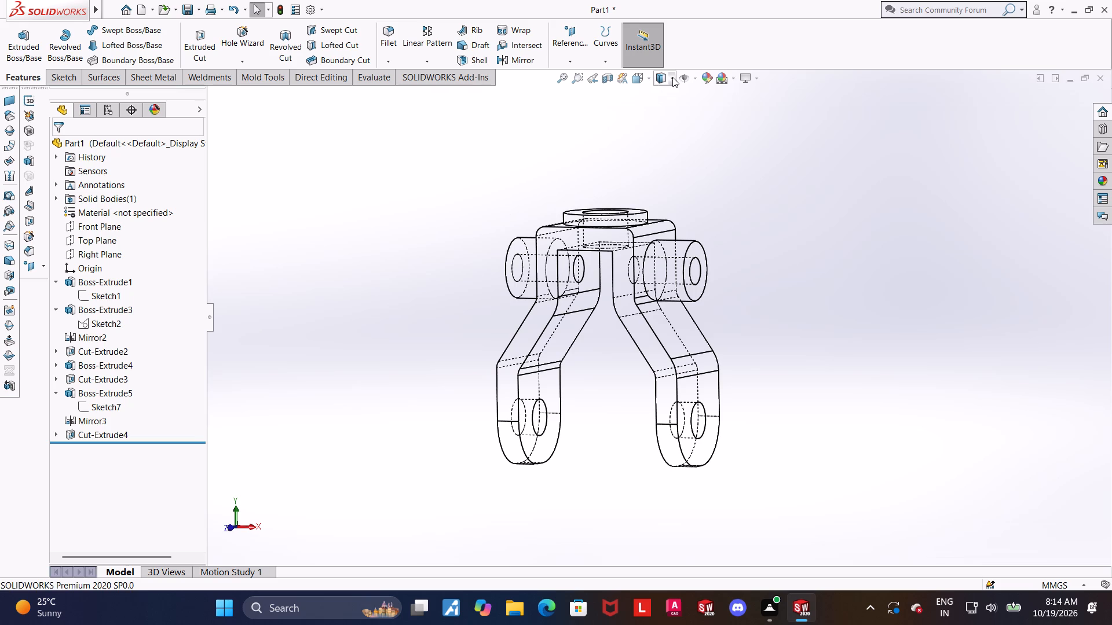
{"action": "left_click", "coordinate": [666, 78]}
{"action": "left_click", "coordinate": [663, 91]}
{"action": "left_click", "coordinate": [804, 324]}
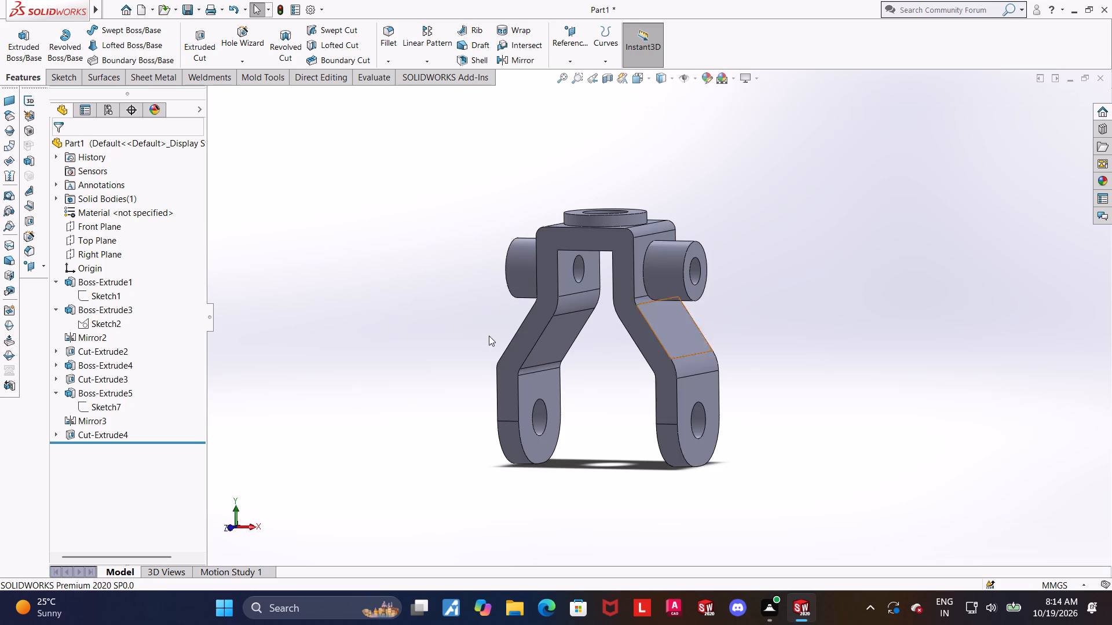
Start a new sketch on the Front Plane and orient the view normal to it.
{"action": "left_click", "coordinate": [92, 232]}
{"action": "left_click", "coordinate": [98, 212]}
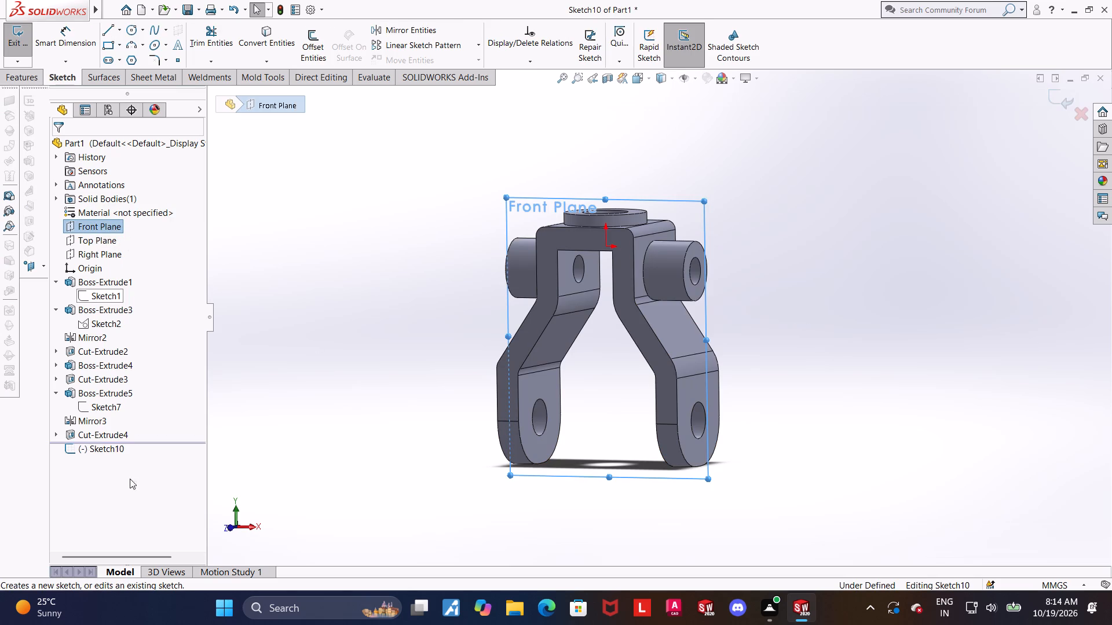
{"action": "left_click", "coordinate": [113, 446]}
{"action": "left_click", "coordinate": [143, 435]}
{"action": "scroll", "coordinate": [983, 457], "scroll_direction": "up", "scroll_amount": 1}
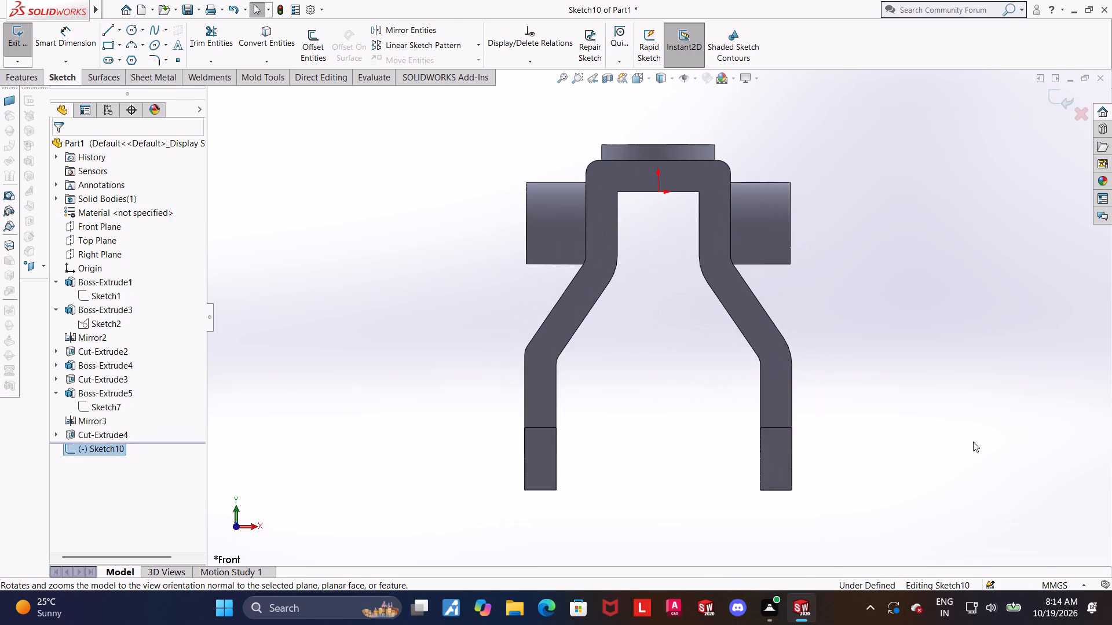
{"action": "scroll", "coordinate": [937, 378], "scroll_direction": "down", "scroll_amount": 3}
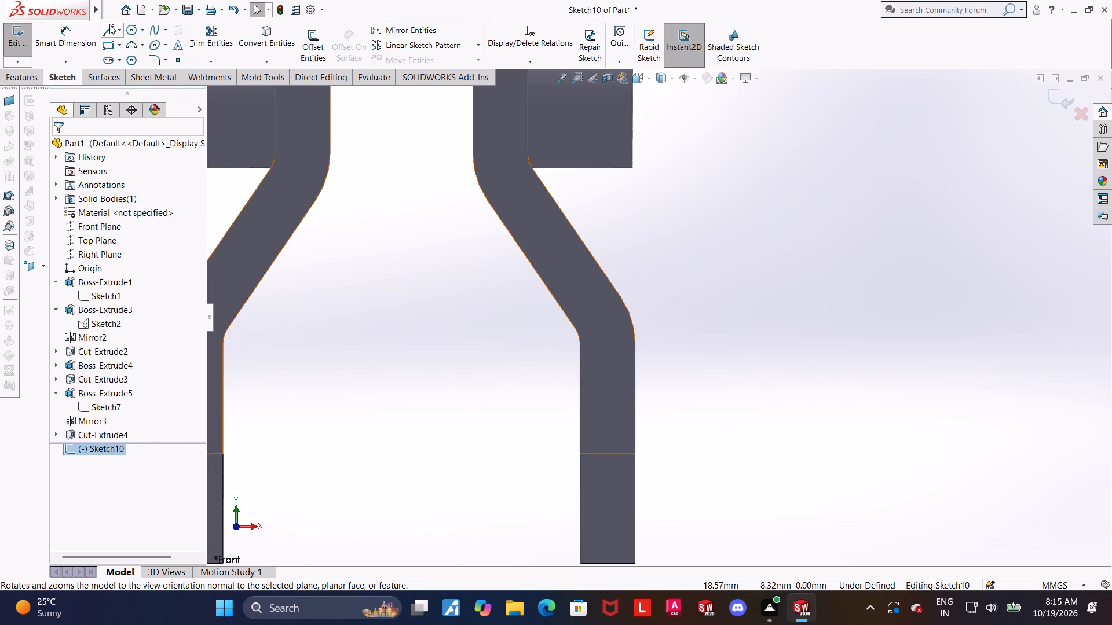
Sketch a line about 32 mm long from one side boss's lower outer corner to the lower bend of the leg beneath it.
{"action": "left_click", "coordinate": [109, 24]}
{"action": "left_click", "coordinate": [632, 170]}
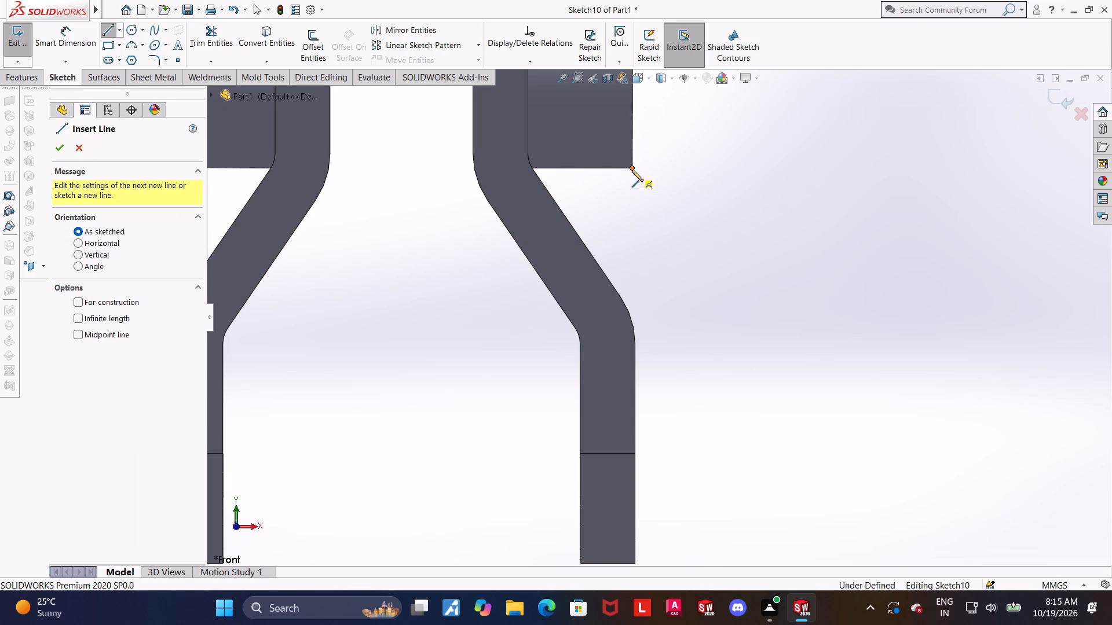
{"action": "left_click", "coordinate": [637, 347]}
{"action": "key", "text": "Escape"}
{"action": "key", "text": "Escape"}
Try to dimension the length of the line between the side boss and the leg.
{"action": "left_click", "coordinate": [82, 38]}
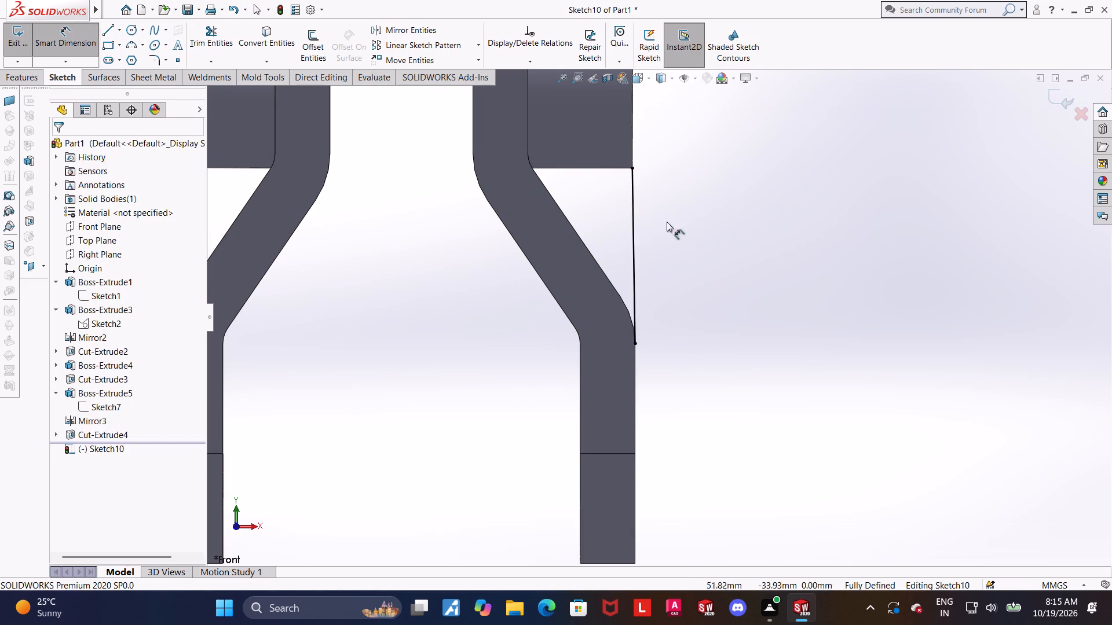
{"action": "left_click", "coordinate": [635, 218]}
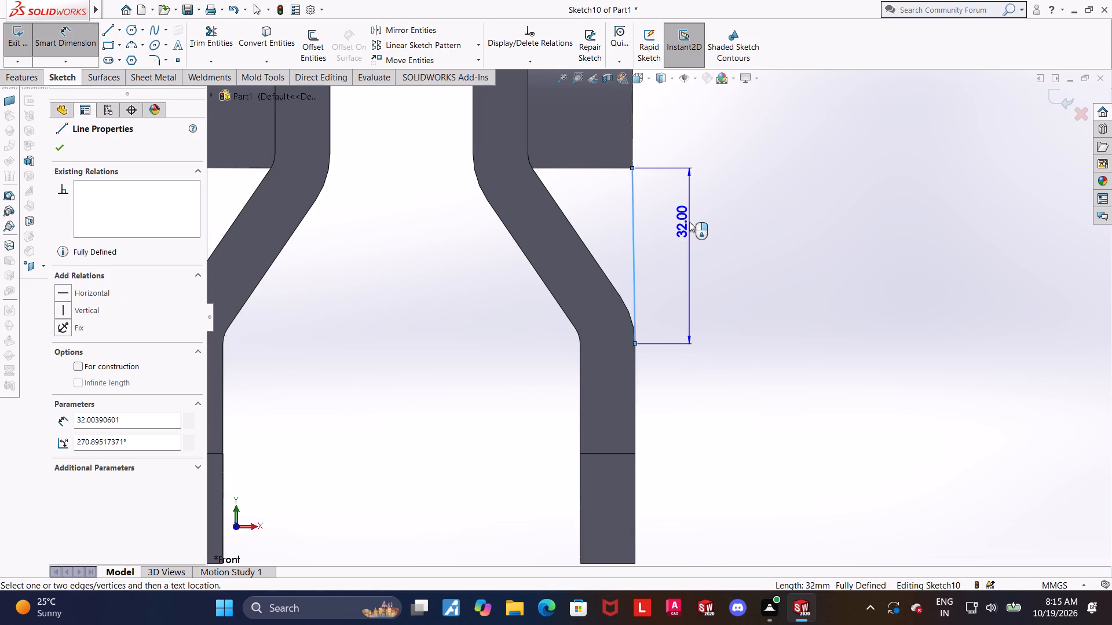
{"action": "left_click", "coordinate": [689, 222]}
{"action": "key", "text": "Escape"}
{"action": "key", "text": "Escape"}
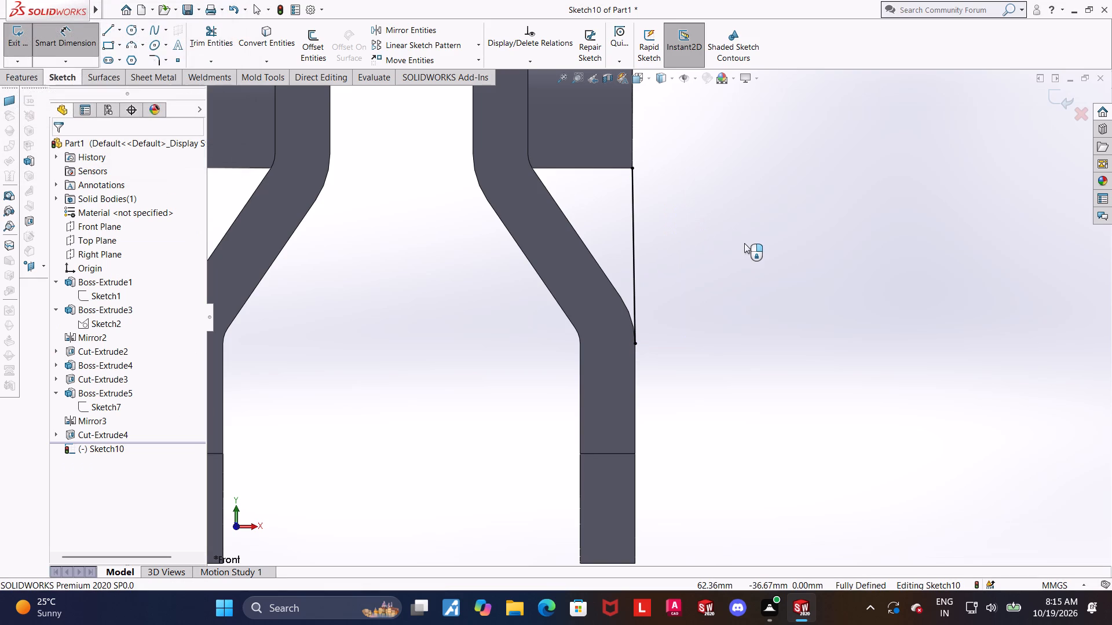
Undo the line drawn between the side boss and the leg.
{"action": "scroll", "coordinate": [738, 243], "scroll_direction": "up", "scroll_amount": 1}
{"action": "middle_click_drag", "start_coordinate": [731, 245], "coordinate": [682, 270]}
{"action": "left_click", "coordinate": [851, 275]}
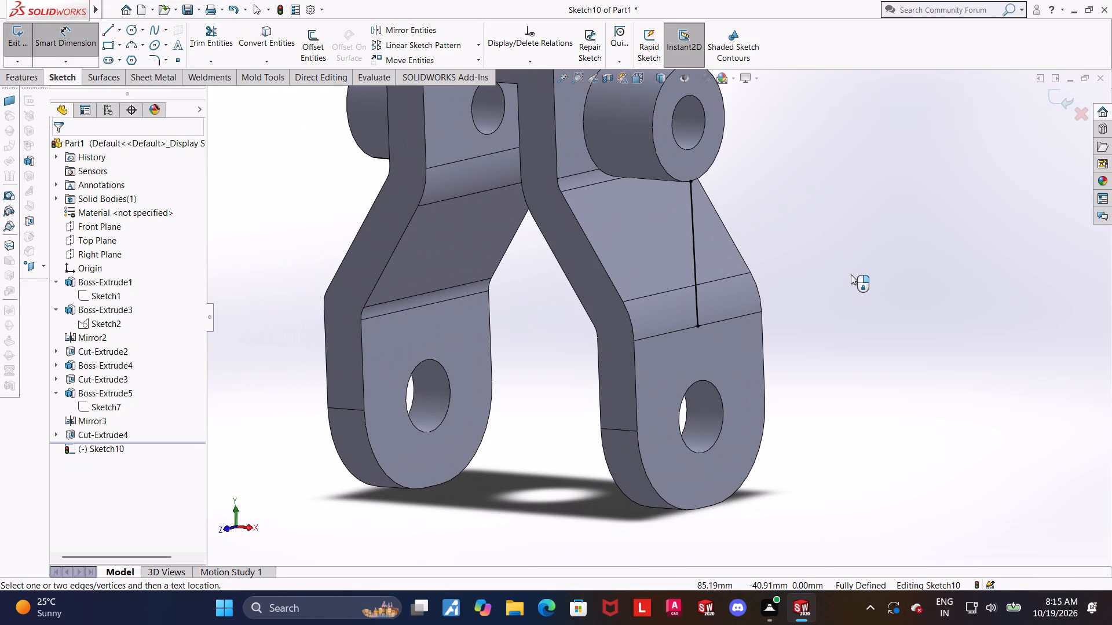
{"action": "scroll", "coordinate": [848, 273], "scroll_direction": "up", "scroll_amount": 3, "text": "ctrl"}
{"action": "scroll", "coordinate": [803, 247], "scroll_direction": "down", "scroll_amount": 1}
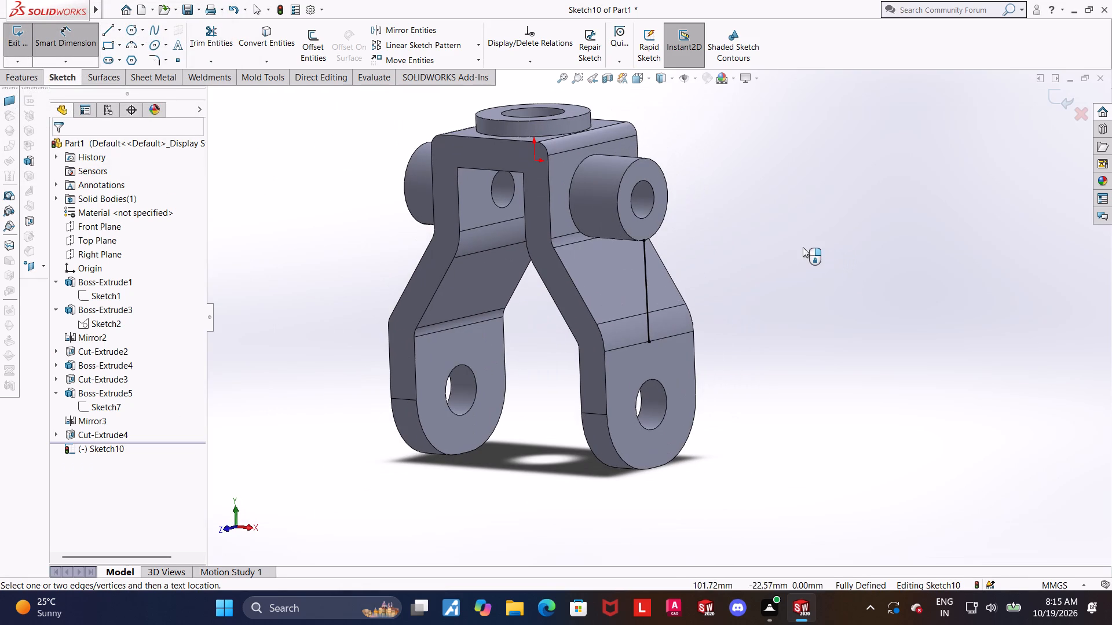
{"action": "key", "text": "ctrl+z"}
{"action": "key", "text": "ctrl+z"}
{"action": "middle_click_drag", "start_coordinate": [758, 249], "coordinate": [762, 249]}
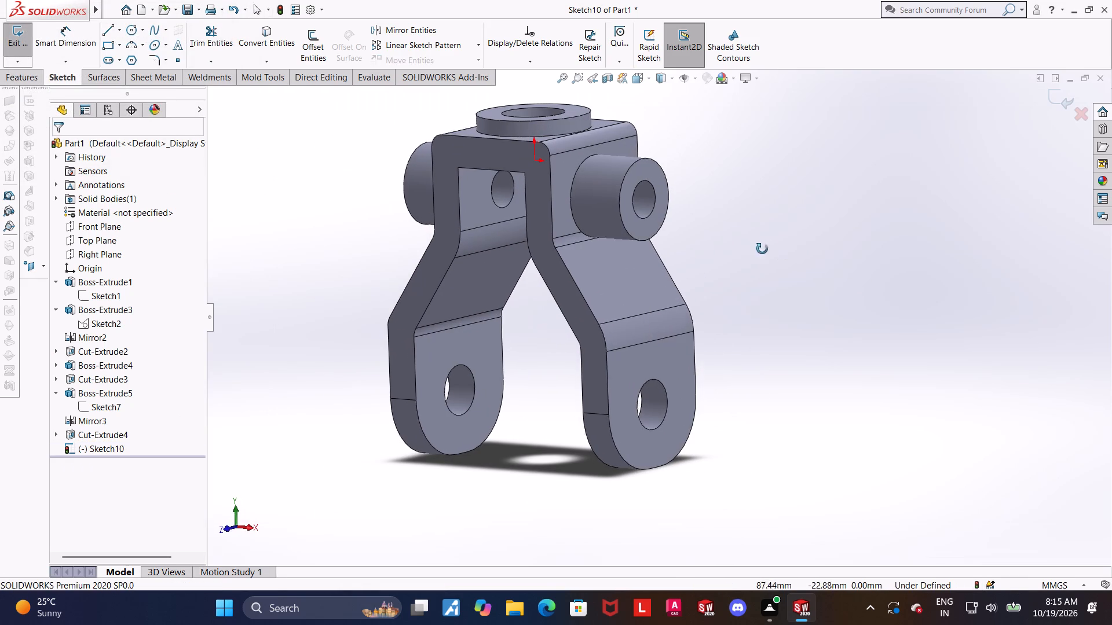
In the front view, sketch a line about 32 mm long from the side boss's lower outer corner to the leg's outer edge at its lower bend.
{"action": "key", "text": "Escape"}
{"action": "middle_click_drag", "start_coordinate": [762, 249], "coordinate": [776, 233]}
{"action": "left_click", "coordinate": [632, 81]}
{"action": "left_click", "coordinate": [427, 399]}
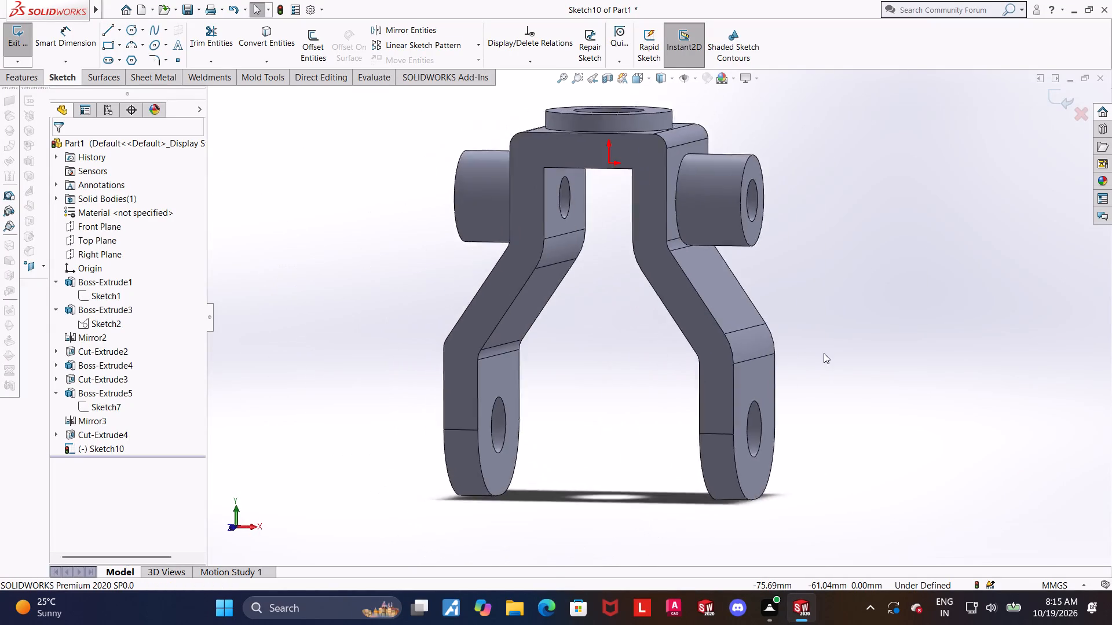
{"action": "scroll", "coordinate": [878, 358], "scroll_direction": "up", "scroll_amount": 2}
{"action": "scroll", "coordinate": [878, 341], "scroll_direction": "down", "scroll_amount": 2}
{"action": "left_click", "coordinate": [108, 31]}
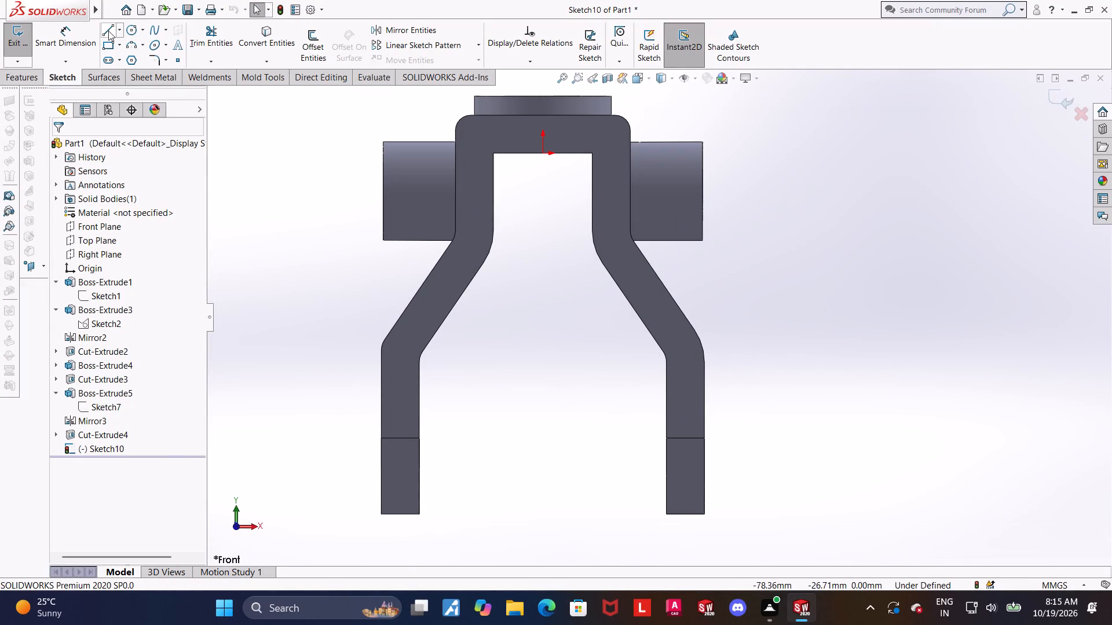
{"action": "left_click", "coordinate": [704, 240]}
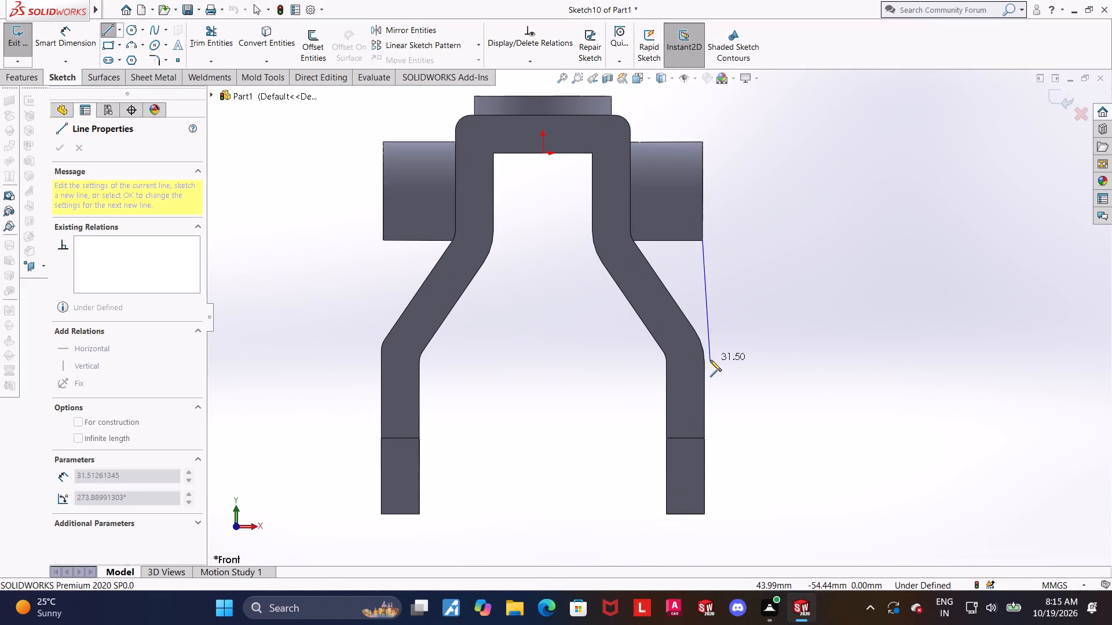
{"action": "left_click", "coordinate": [704, 360]}
{"action": "key", "text": "Escape"}
{"action": "key", "text": "Escape"}
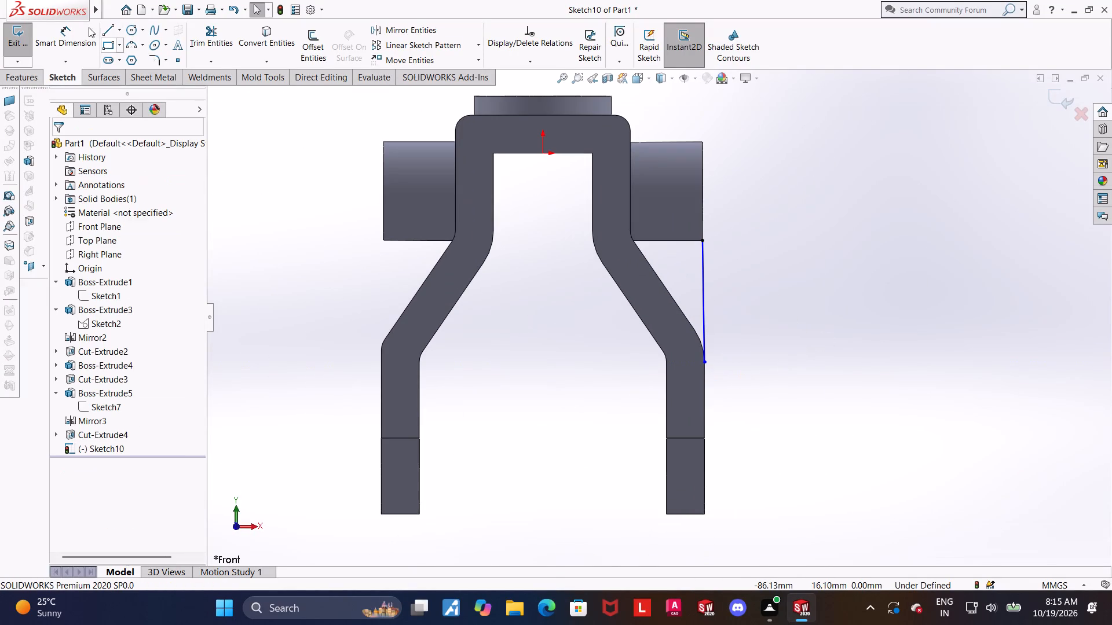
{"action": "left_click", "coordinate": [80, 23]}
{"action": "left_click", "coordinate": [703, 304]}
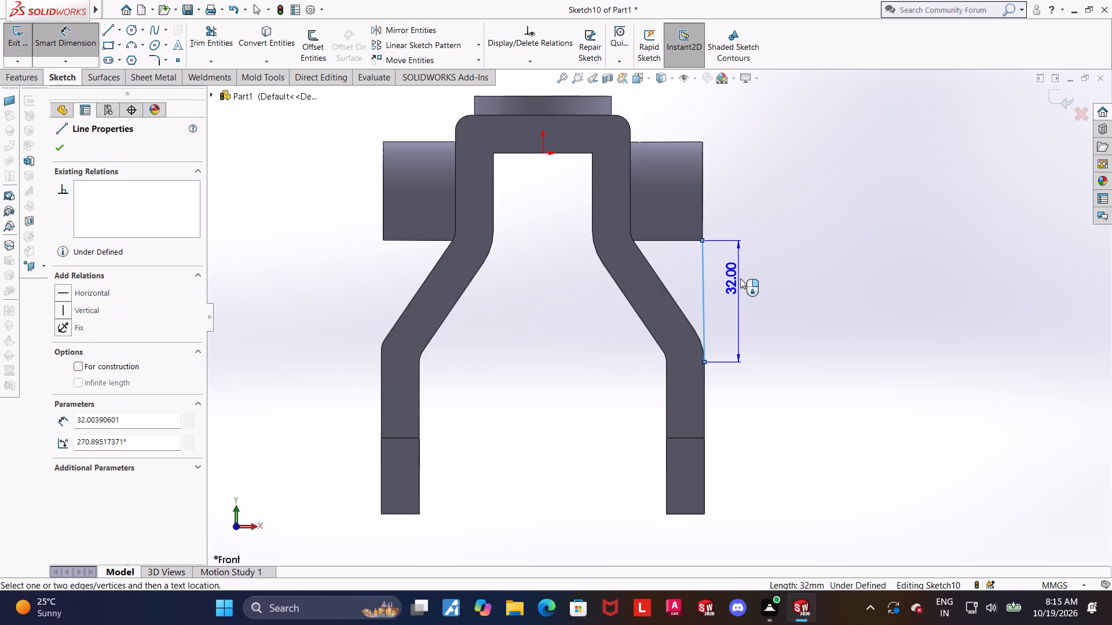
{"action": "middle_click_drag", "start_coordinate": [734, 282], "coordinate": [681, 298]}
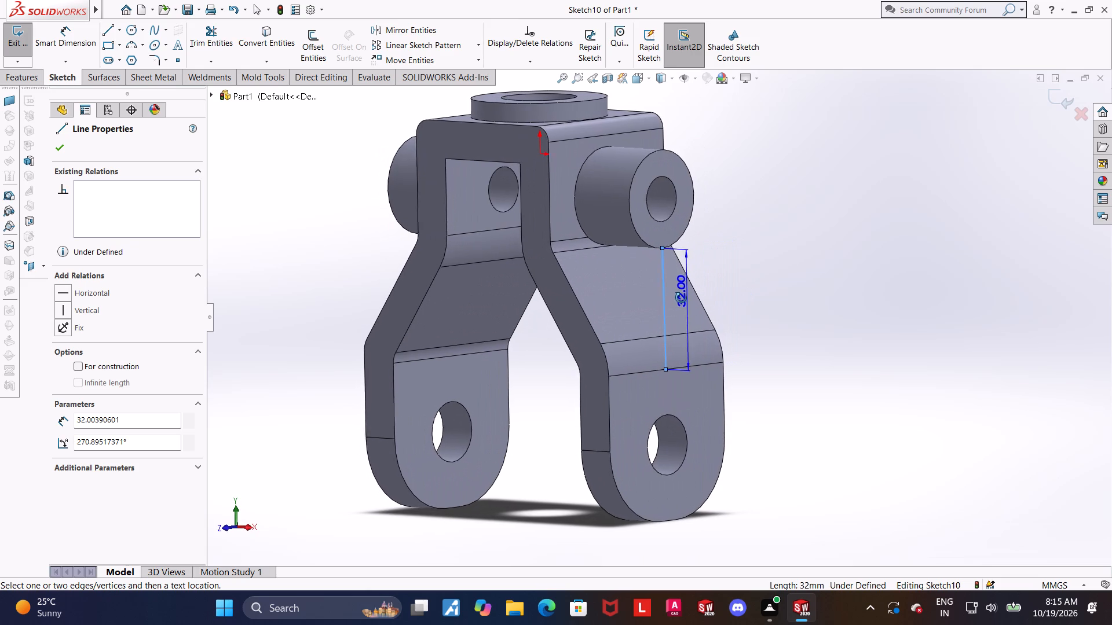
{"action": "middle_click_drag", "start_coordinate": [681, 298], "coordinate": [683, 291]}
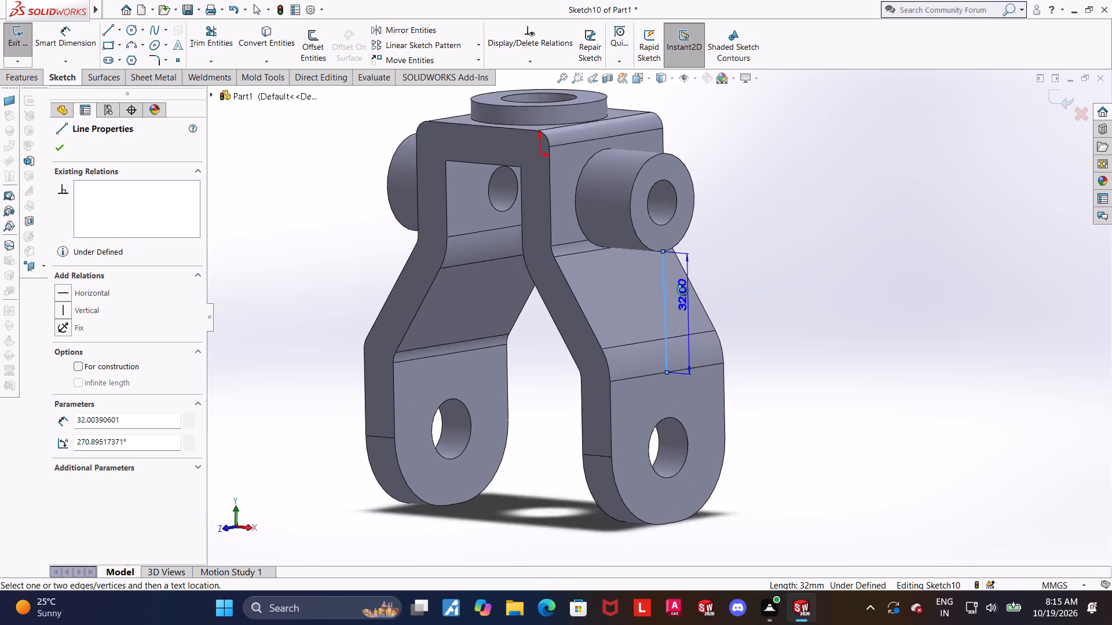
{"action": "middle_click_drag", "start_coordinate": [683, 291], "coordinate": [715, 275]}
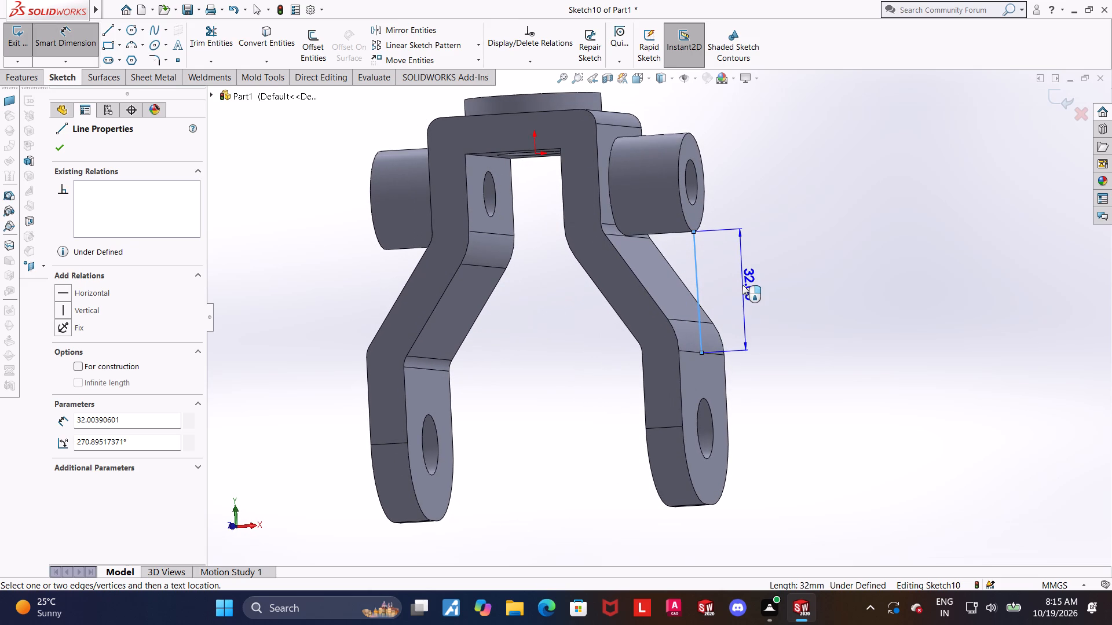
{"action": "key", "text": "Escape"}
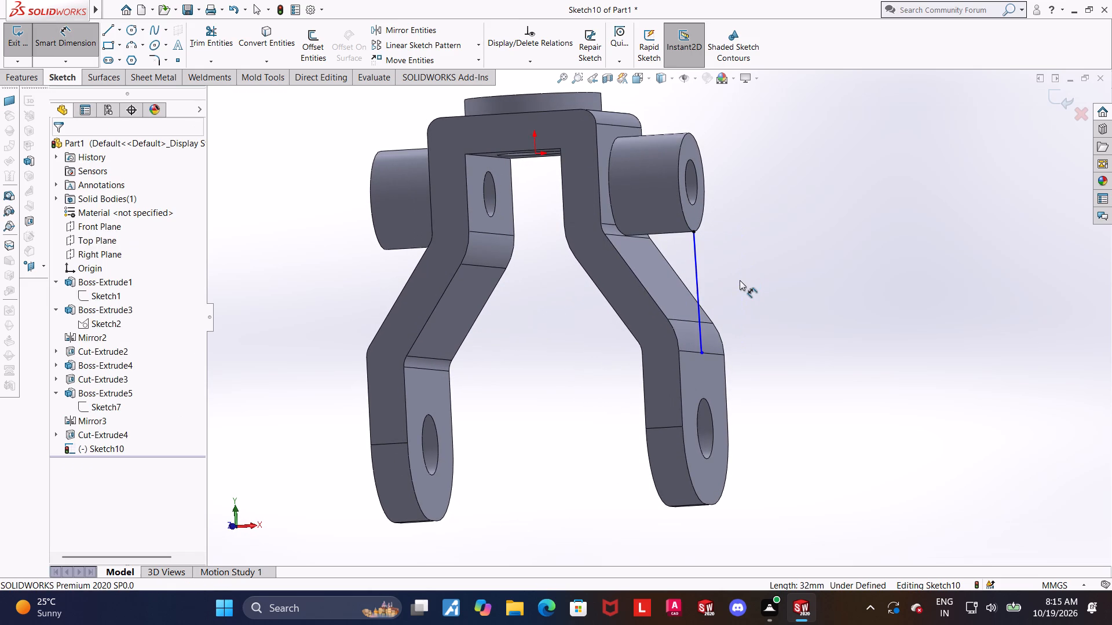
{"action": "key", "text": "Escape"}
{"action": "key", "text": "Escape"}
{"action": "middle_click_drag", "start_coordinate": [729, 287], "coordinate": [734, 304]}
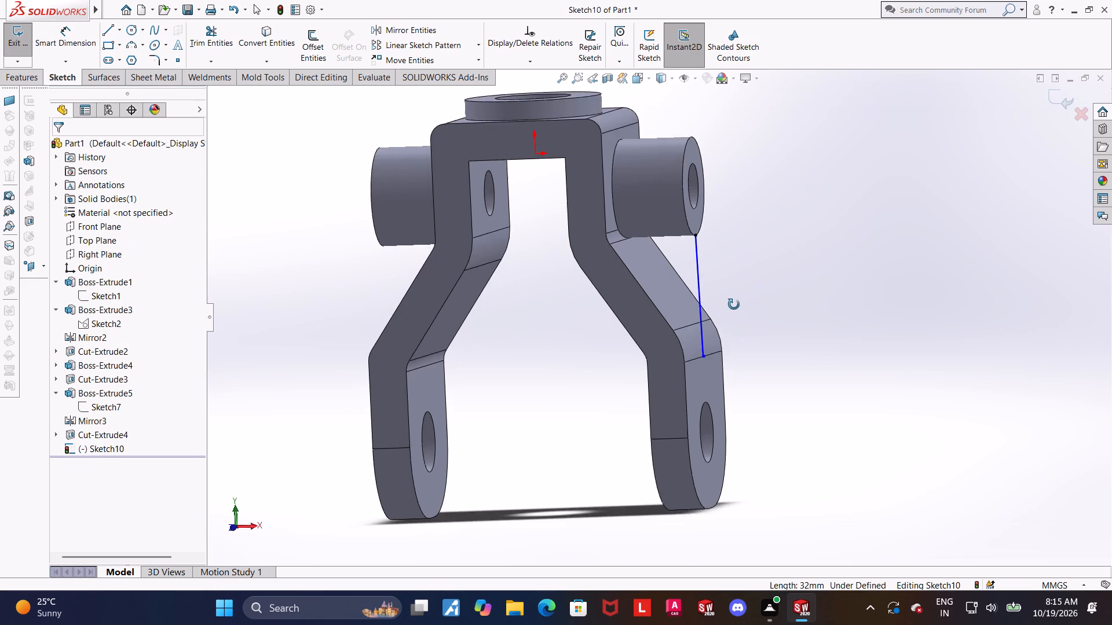
Examine the line between the side boss and the leg from several angles and close its sketch.
{"action": "middle_click_drag", "start_coordinate": [734, 304], "coordinate": [678, 343]}
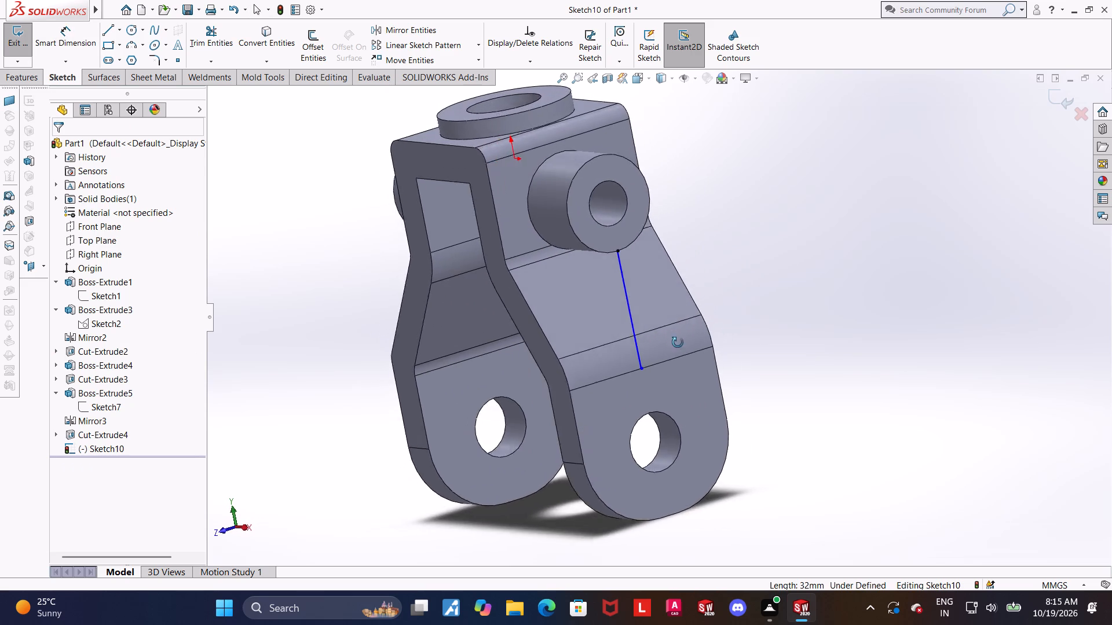
{"action": "middle_click_drag", "start_coordinate": [678, 343], "coordinate": [745, 300]}
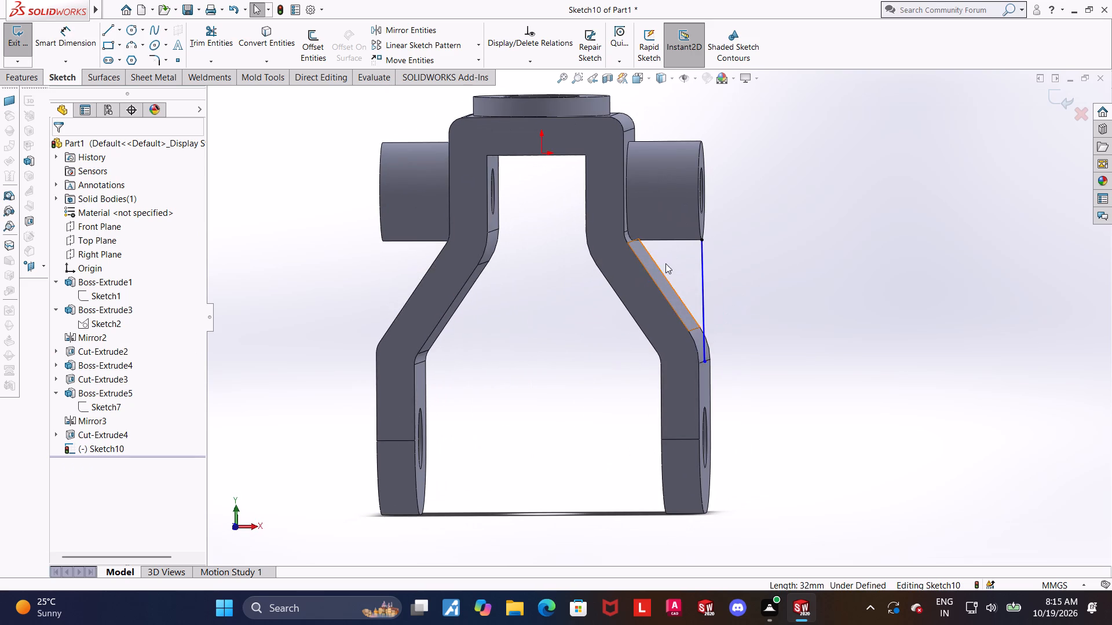
{"action": "scroll", "coordinate": [749, 249], "scroll_direction": "up", "scroll_amount": 2}
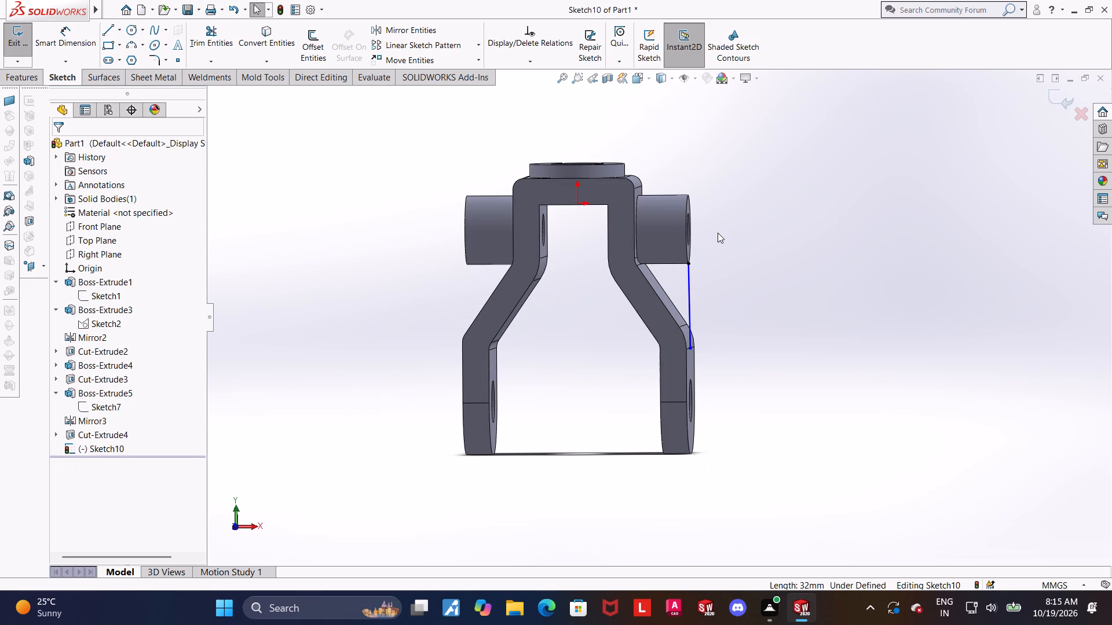
{"action": "middle_click_drag", "start_coordinate": [708, 237], "coordinate": [642, 261]}
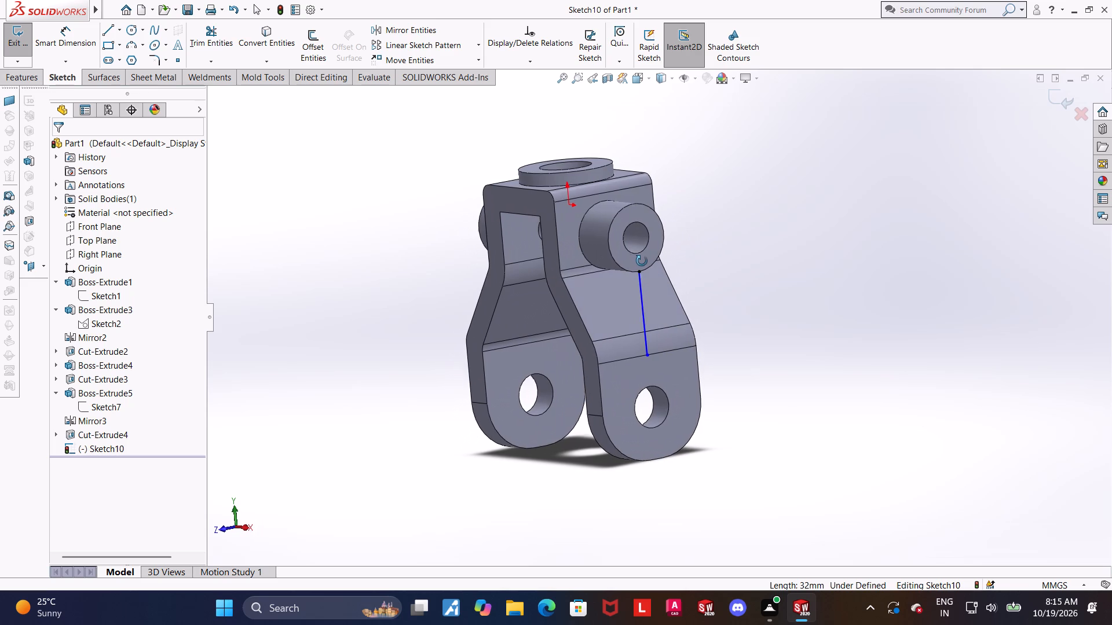
{"action": "middle_click_drag", "start_coordinate": [642, 261], "coordinate": [649, 264]}
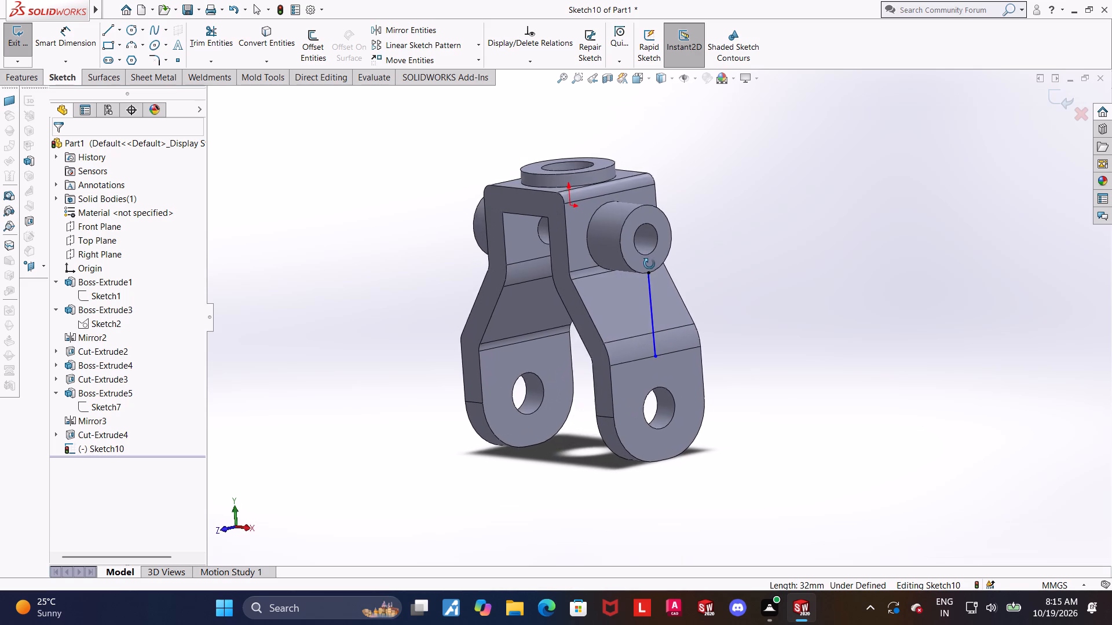
{"action": "middle_click_drag", "start_coordinate": [649, 264], "coordinate": [681, 239]}
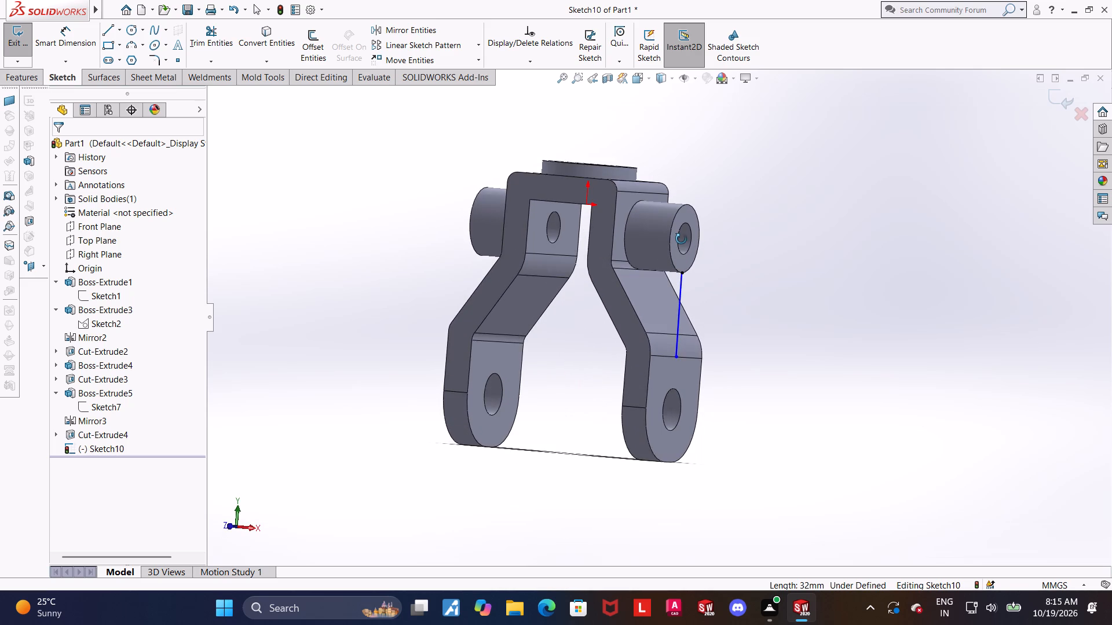
{"action": "middle_click_drag", "start_coordinate": [681, 239], "coordinate": [721, 251]}
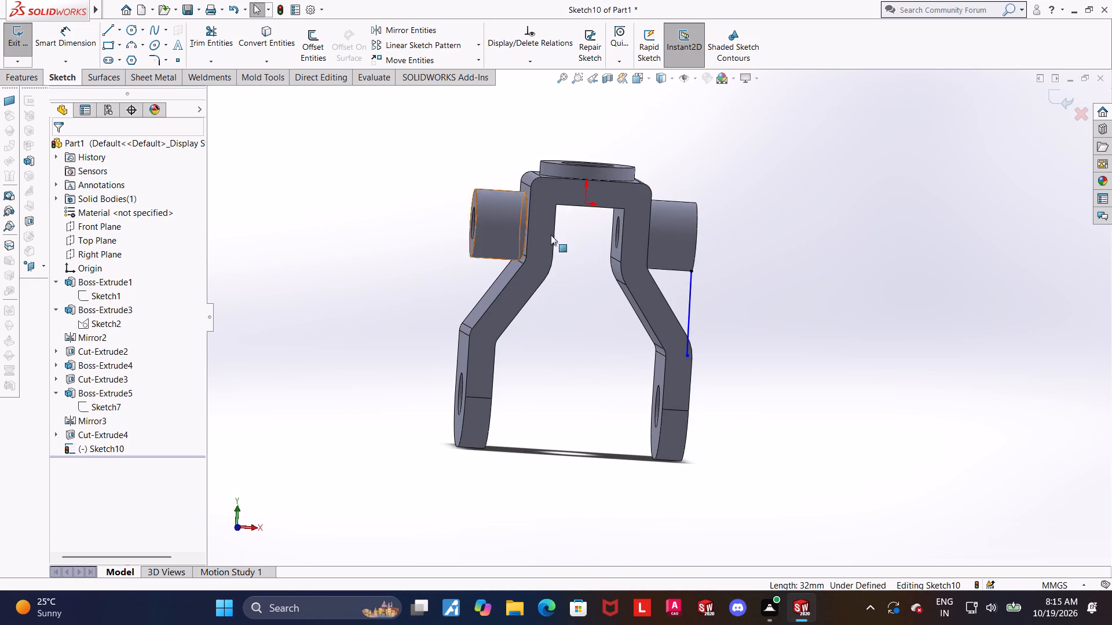
{"action": "left_click", "coordinate": [1067, 83]}
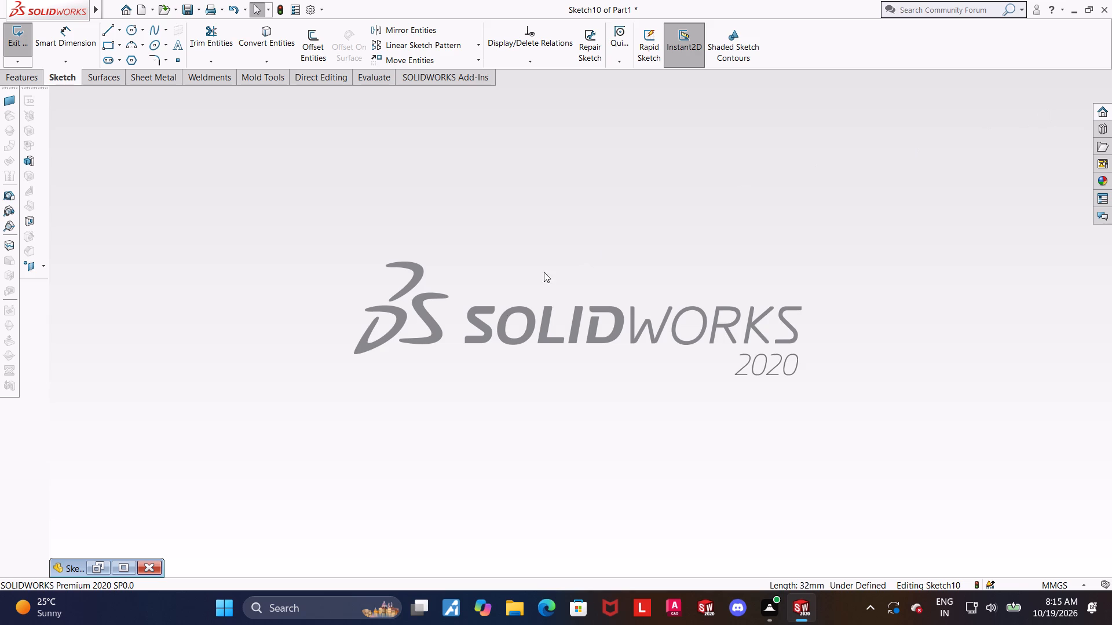
{"action": "left_click", "coordinate": [126, 562]}
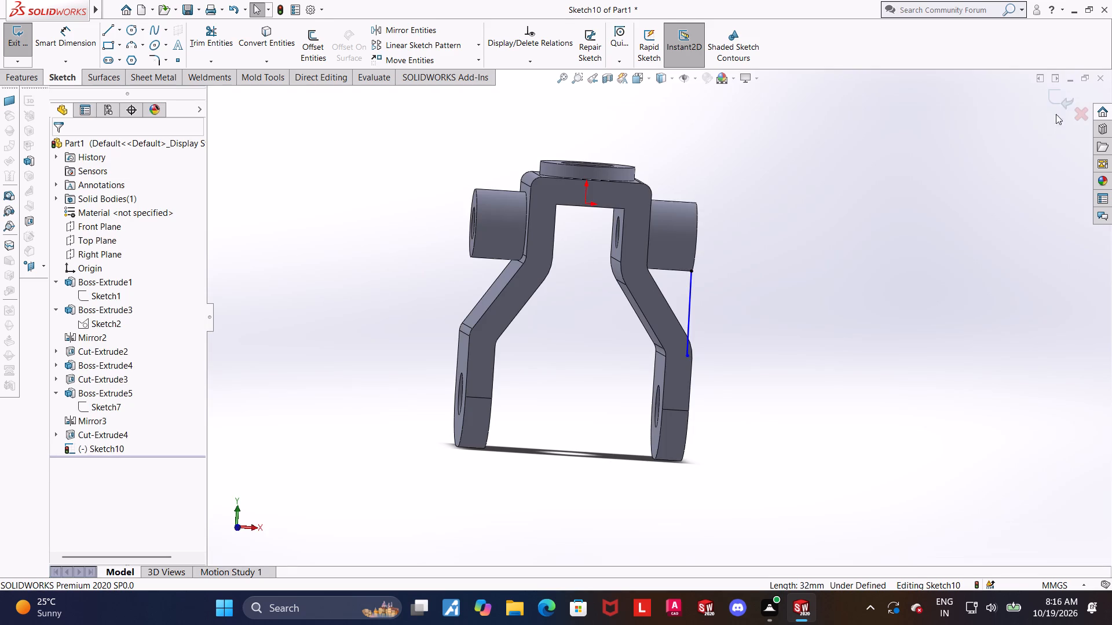
{"action": "left_click", "coordinate": [1055, 90]}
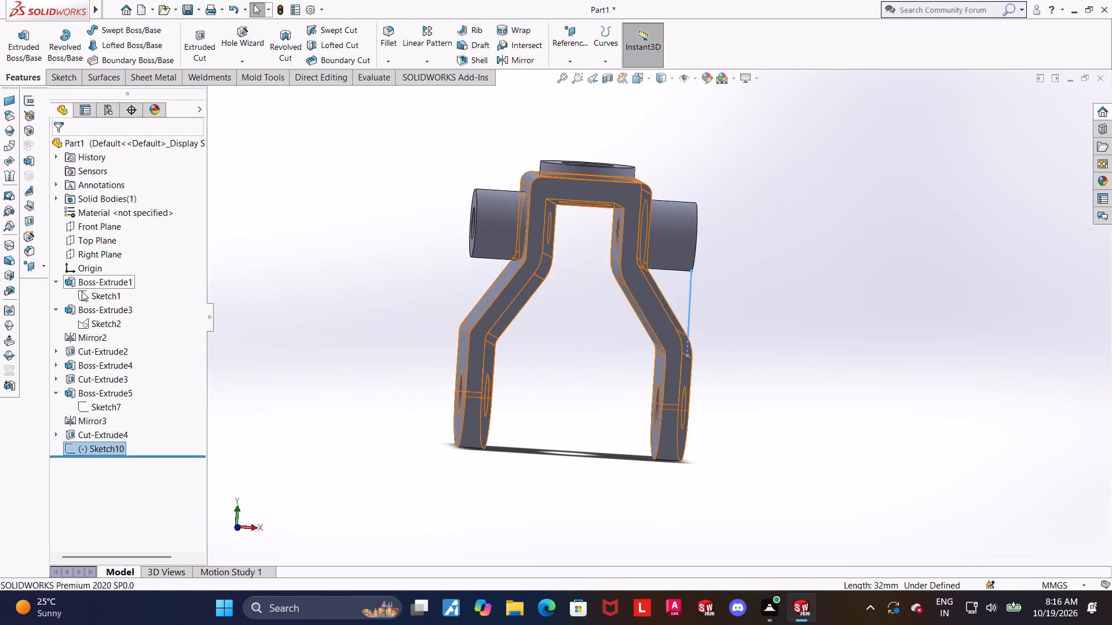
Open the base profile sketch, Sketch1, for editing in a face-on view.
{"action": "left_click", "coordinate": [82, 291]}
{"action": "left_click", "coordinate": [94, 255]}
{"action": "left_click", "coordinate": [96, 286]}
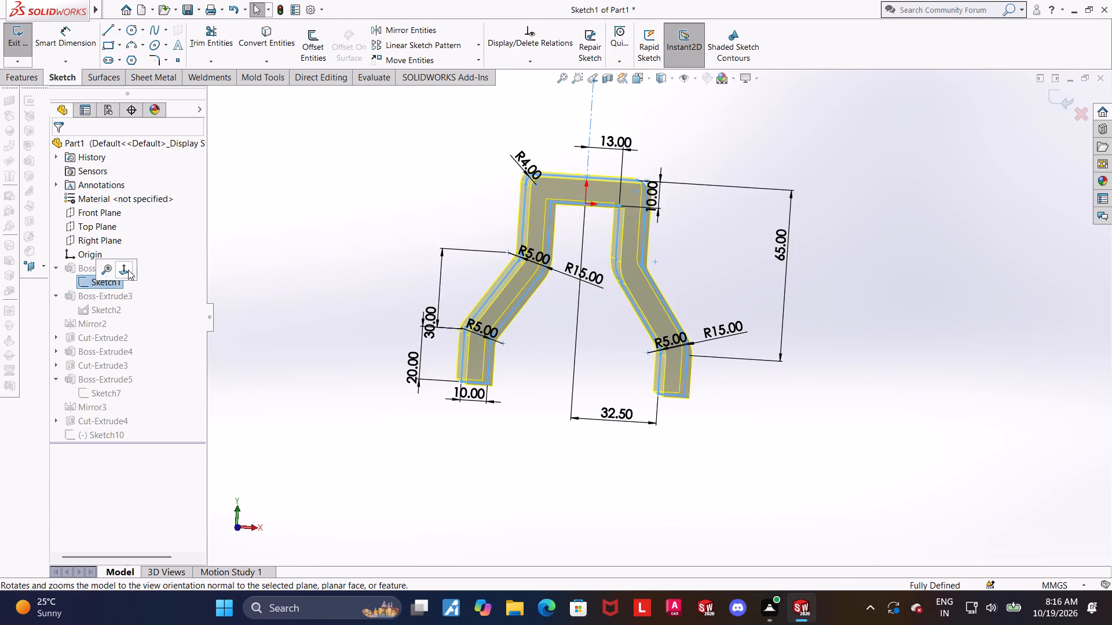
{"action": "left_click", "coordinate": [128, 270]}
Examine the base profile's dimensions along both legs, their bends and the overall height.
{"action": "scroll", "coordinate": [778, 337], "scroll_direction": "up", "scroll_amount": 3}
{"action": "scroll", "coordinate": [811, 326], "scroll_direction": "down", "scroll_amount": 3}
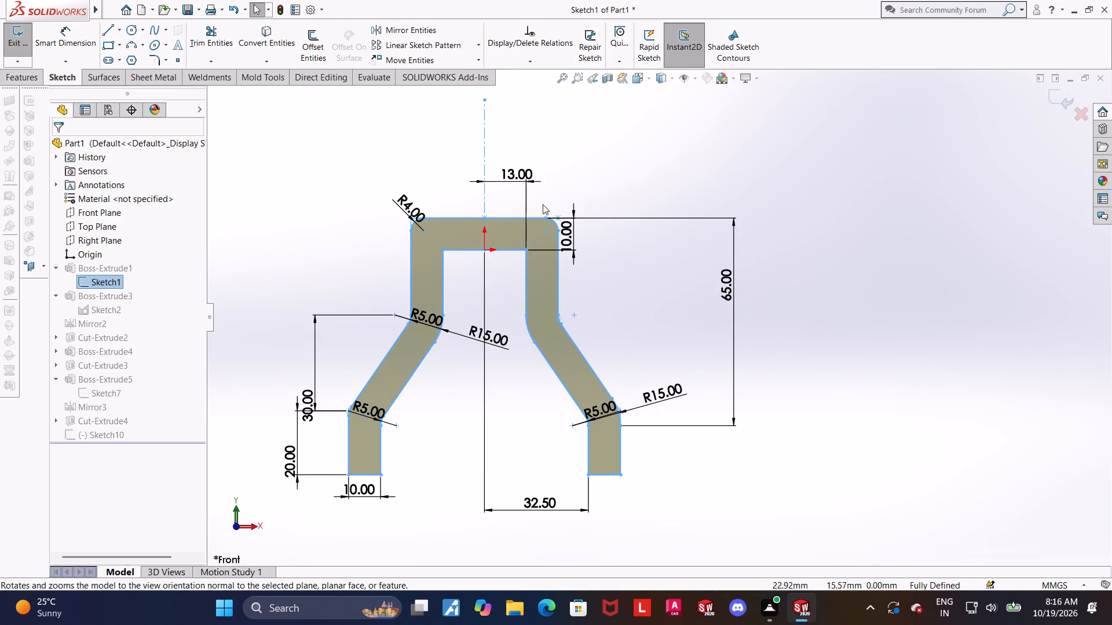
{"action": "scroll", "coordinate": [541, 209], "scroll_direction": "down", "scroll_amount": 2}
{"action": "scroll", "coordinate": [670, 333], "scroll_direction": "up", "scroll_amount": 1}
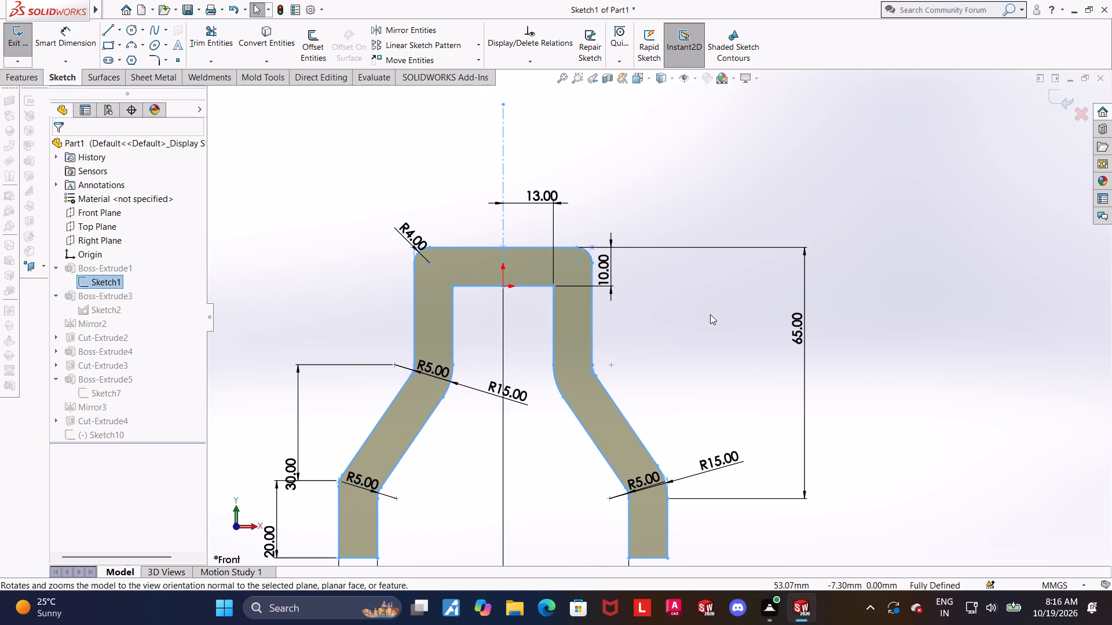
{"action": "scroll", "coordinate": [710, 314], "scroll_direction": "up", "scroll_amount": 1}
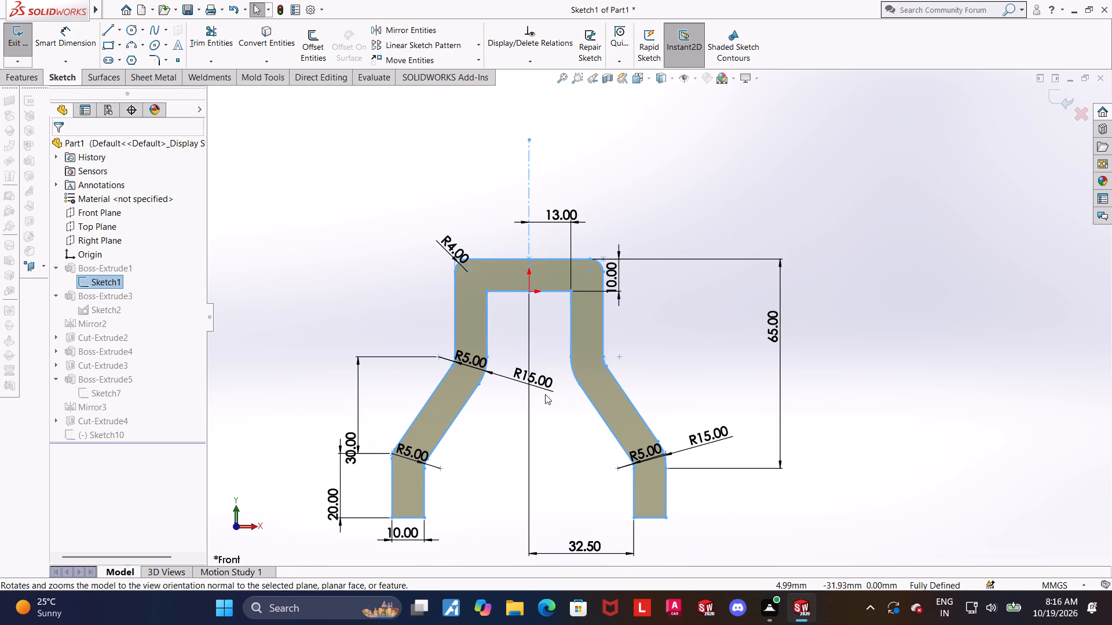
{"action": "scroll", "coordinate": [545, 394], "scroll_direction": "down", "scroll_amount": 1}
{"action": "scroll", "coordinate": [575, 281], "scroll_direction": "up", "scroll_amount": 1}
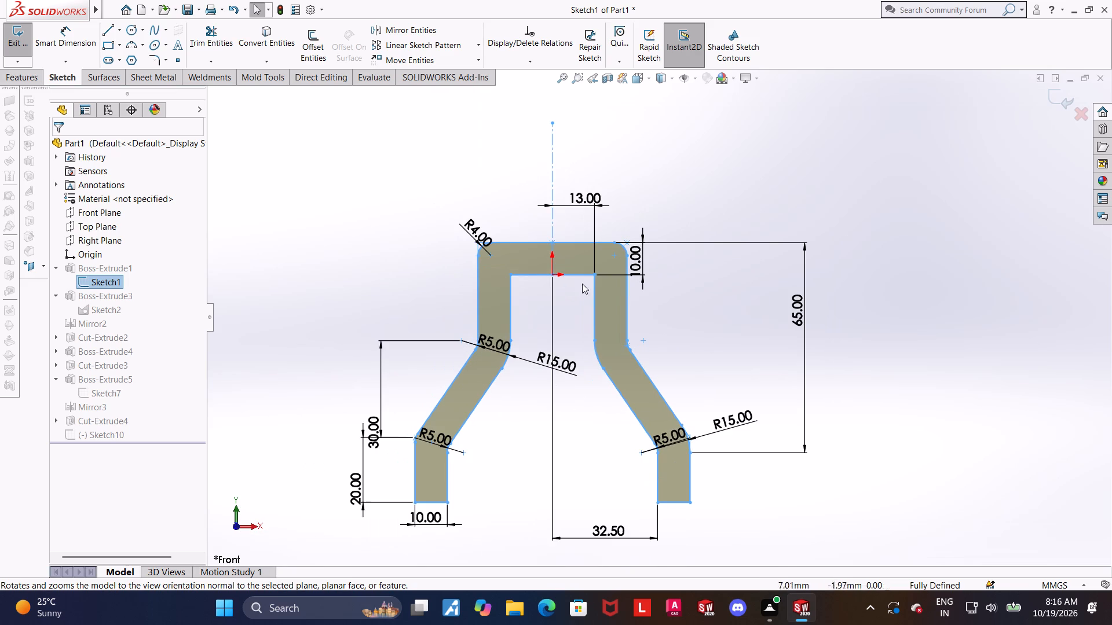
{"action": "left_click", "coordinate": [899, 325]}
{"action": "scroll", "coordinate": [899, 325], "scroll_direction": "down", "scroll_amount": 1}
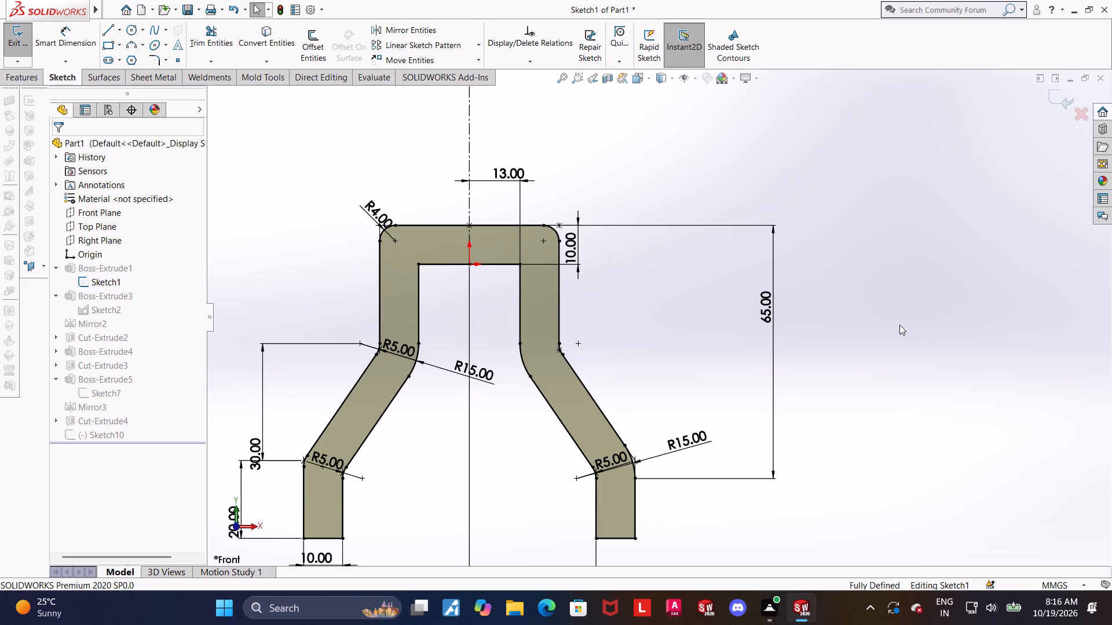
{"action": "scroll", "coordinate": [899, 325], "scroll_direction": "up", "scroll_amount": 1}
{"action": "scroll", "coordinate": [837, 323], "scroll_direction": "down", "scroll_amount": 1}
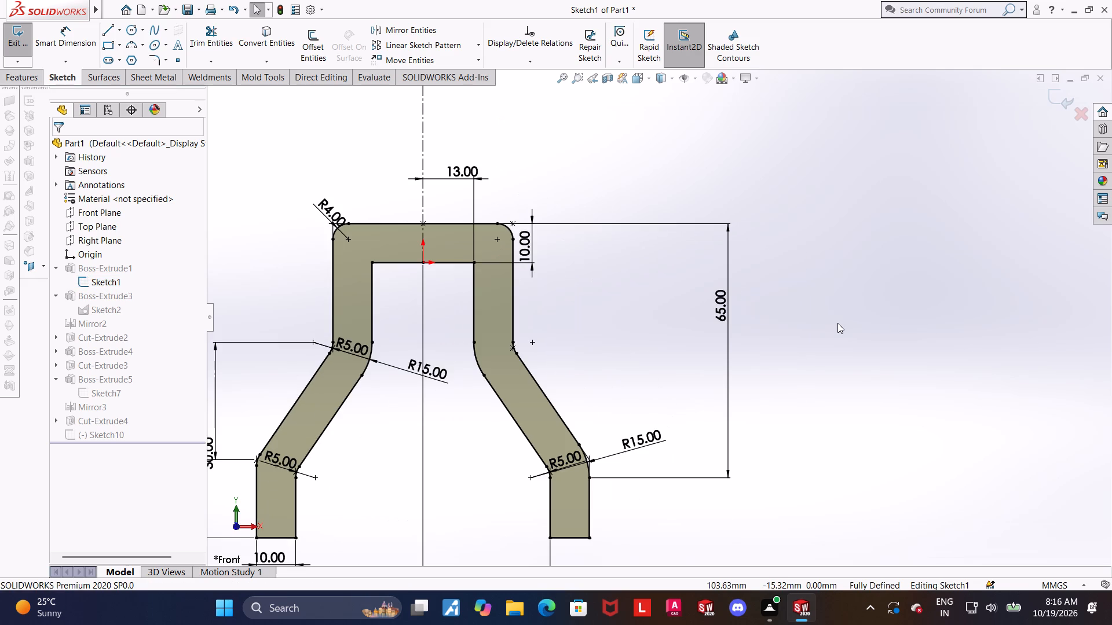
{"action": "scroll", "coordinate": [837, 323], "scroll_direction": "up", "scroll_amount": 1}
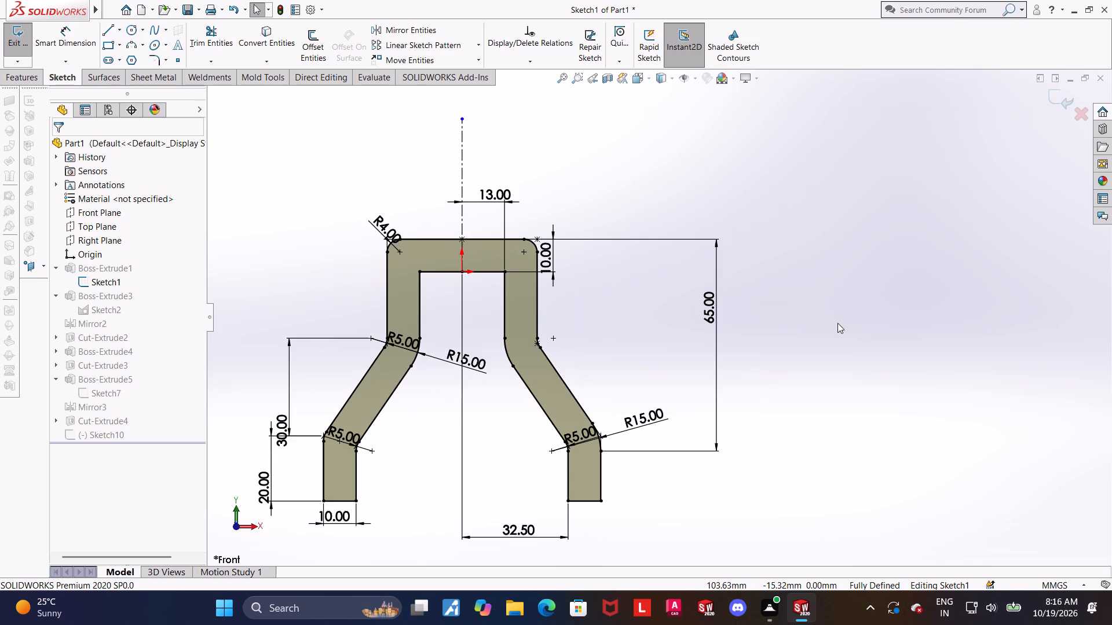
{"action": "scroll", "coordinate": [817, 322], "scroll_direction": "down", "scroll_amount": 1}
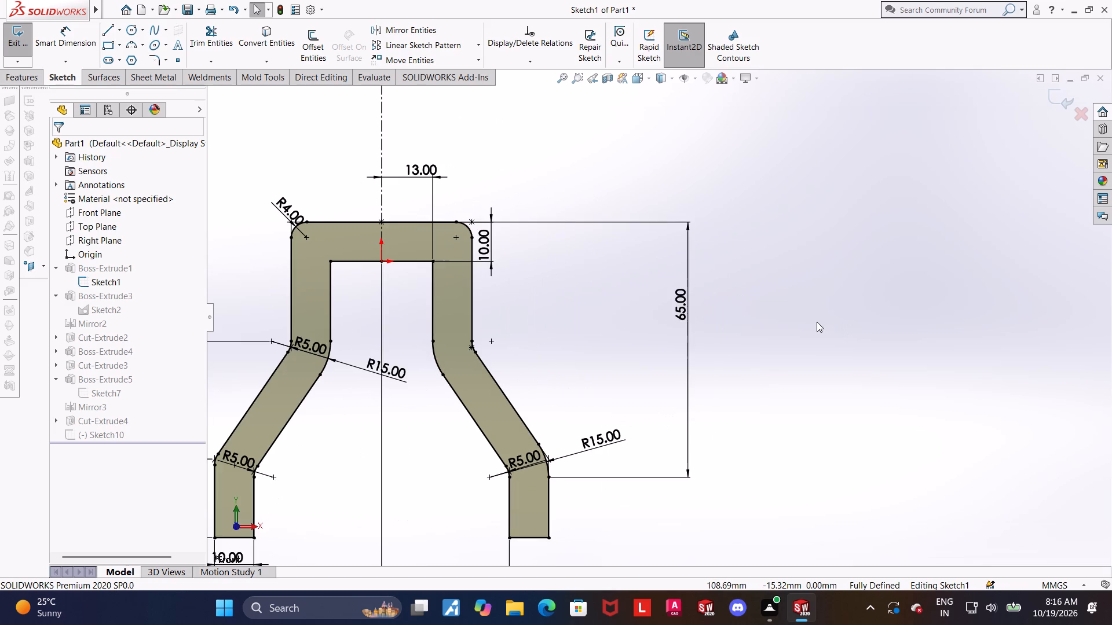
{"action": "scroll", "coordinate": [817, 322], "scroll_direction": "down", "scroll_amount": 1}
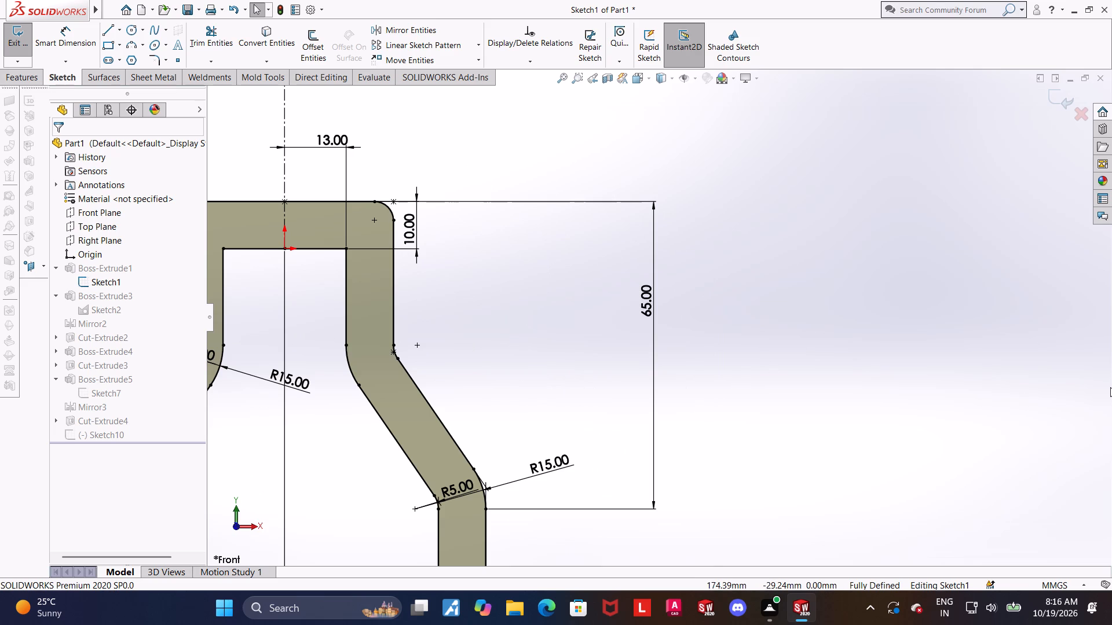
{"action": "scroll", "coordinate": [1025, 364], "scroll_direction": "up", "scroll_amount": 1}
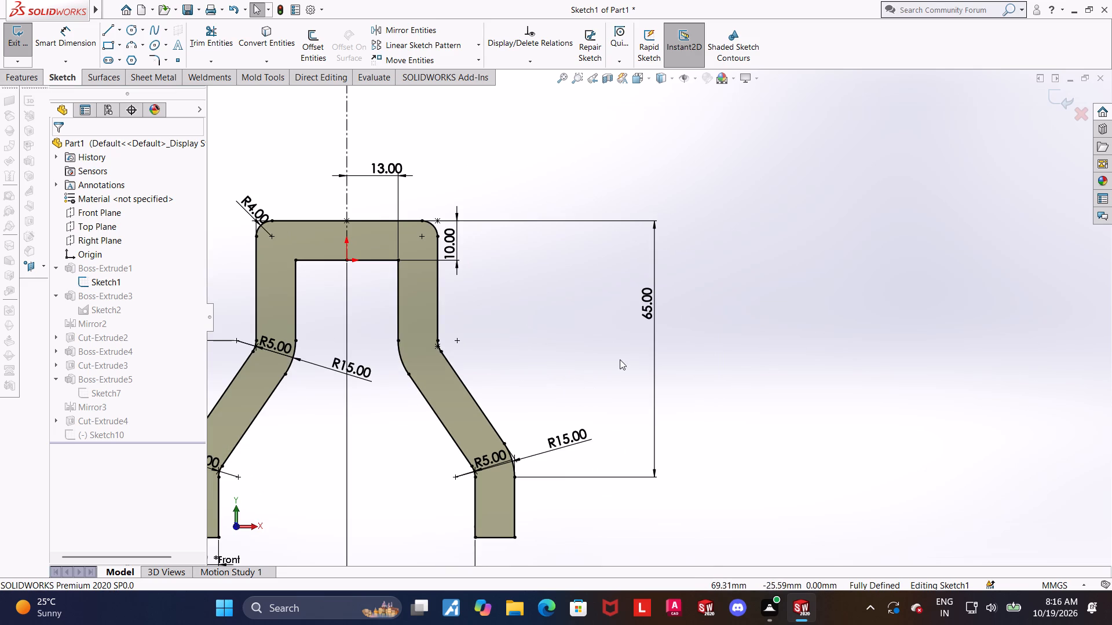
{"action": "scroll", "coordinate": [614, 338], "scroll_direction": "up", "scroll_amount": 3}
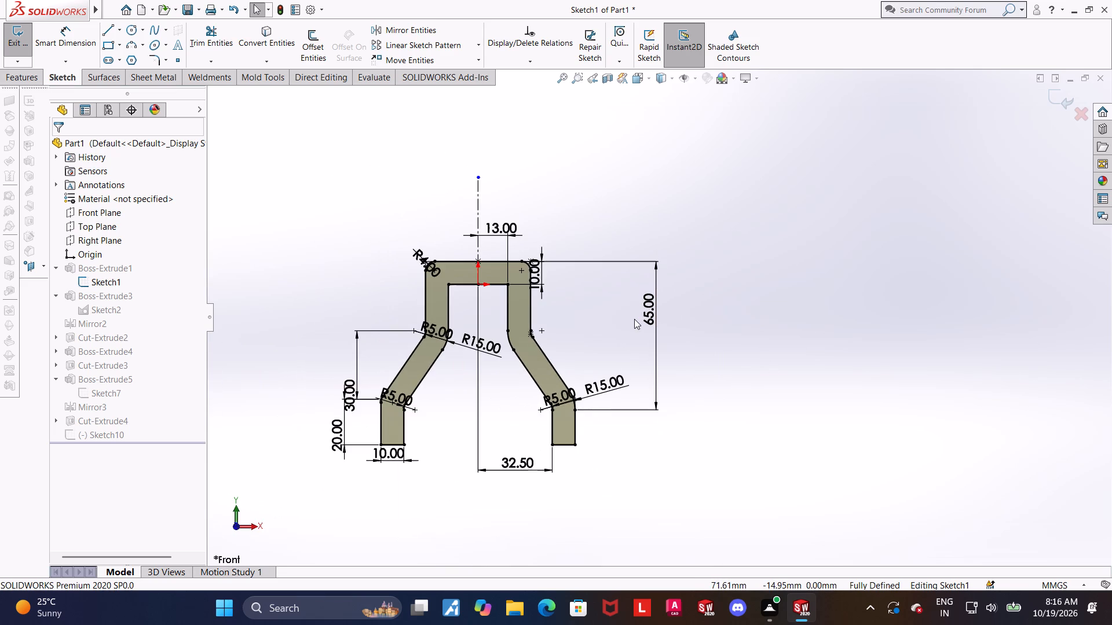
{"action": "scroll", "coordinate": [539, 325], "scroll_direction": "down", "scroll_amount": 1}
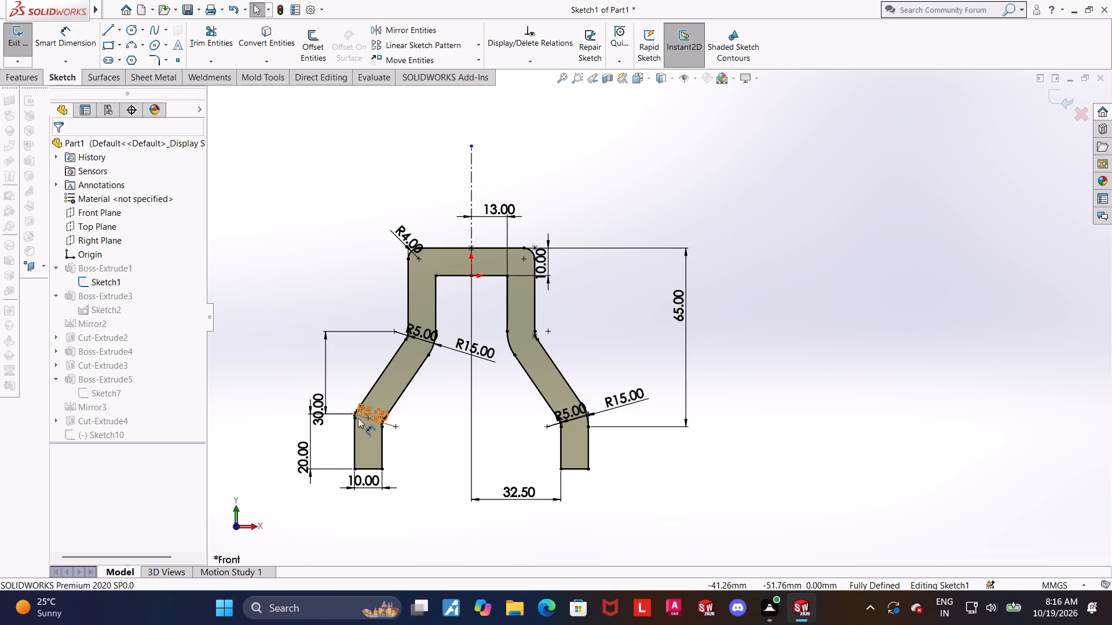
{"action": "scroll", "coordinate": [359, 417], "scroll_direction": "up", "scroll_amount": 1}
{"action": "scroll", "coordinate": [359, 418], "scroll_direction": "down", "scroll_amount": 3}
{"action": "scroll", "coordinate": [580, 398], "scroll_direction": "down", "scroll_amount": 5}
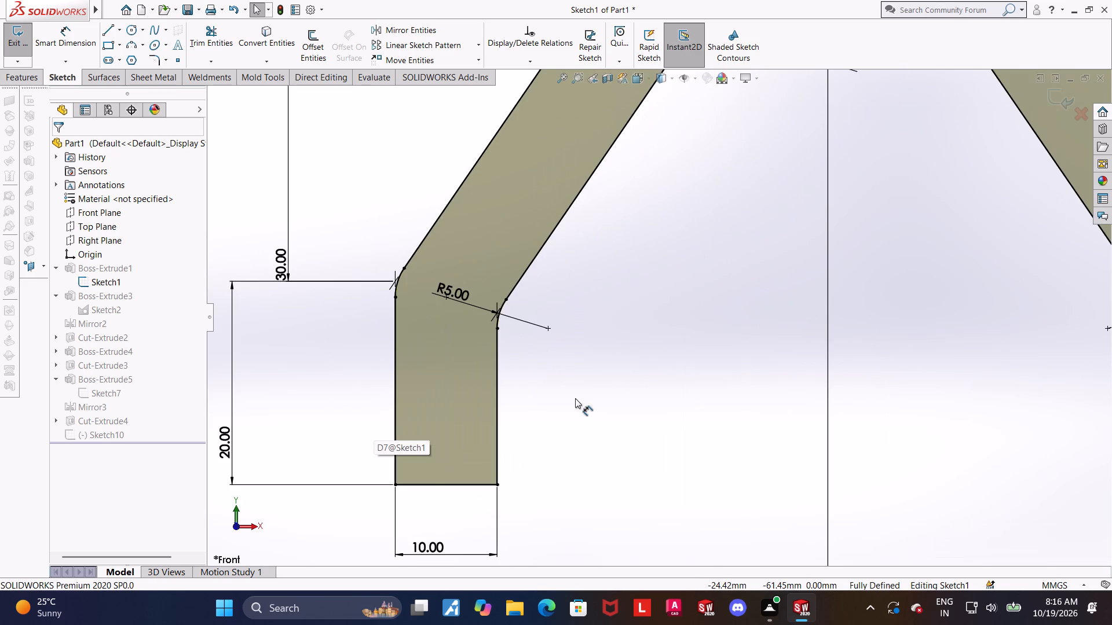
{"action": "scroll", "coordinate": [575, 398], "scroll_direction": "up", "scroll_amount": 1}
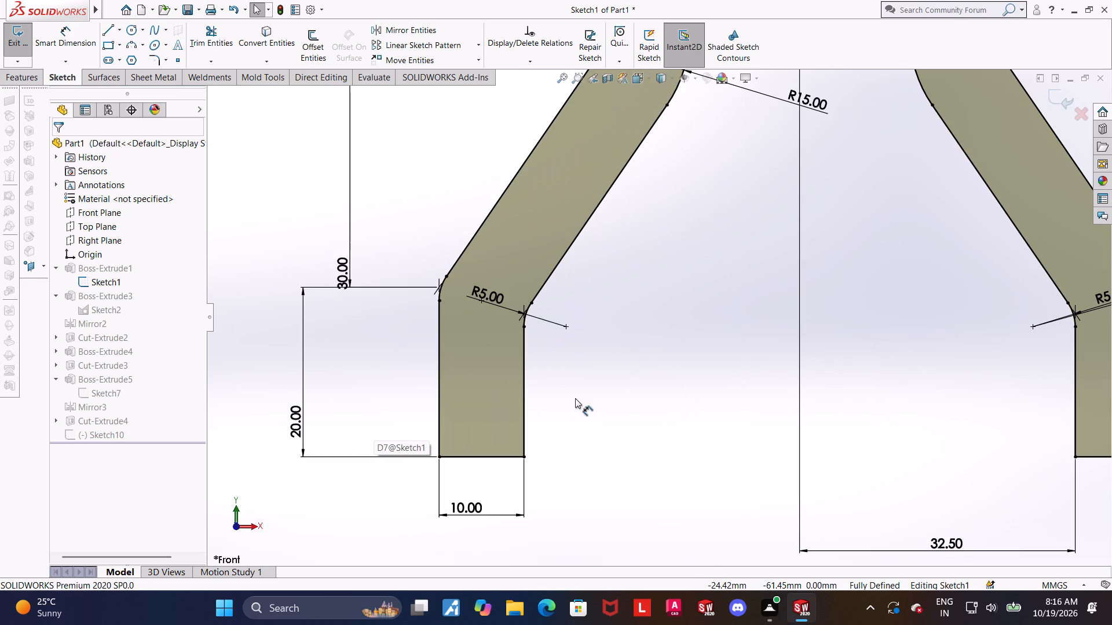
{"action": "scroll", "coordinate": [564, 392], "scroll_direction": "up", "scroll_amount": 5}
{"action": "scroll", "coordinate": [537, 260], "scroll_direction": "down", "scroll_amount": 2}
Delete the 30 mm vertical dimension spanning the slanted section of the left leg in the base profile.
{"action": "key", "text": "Escape"}
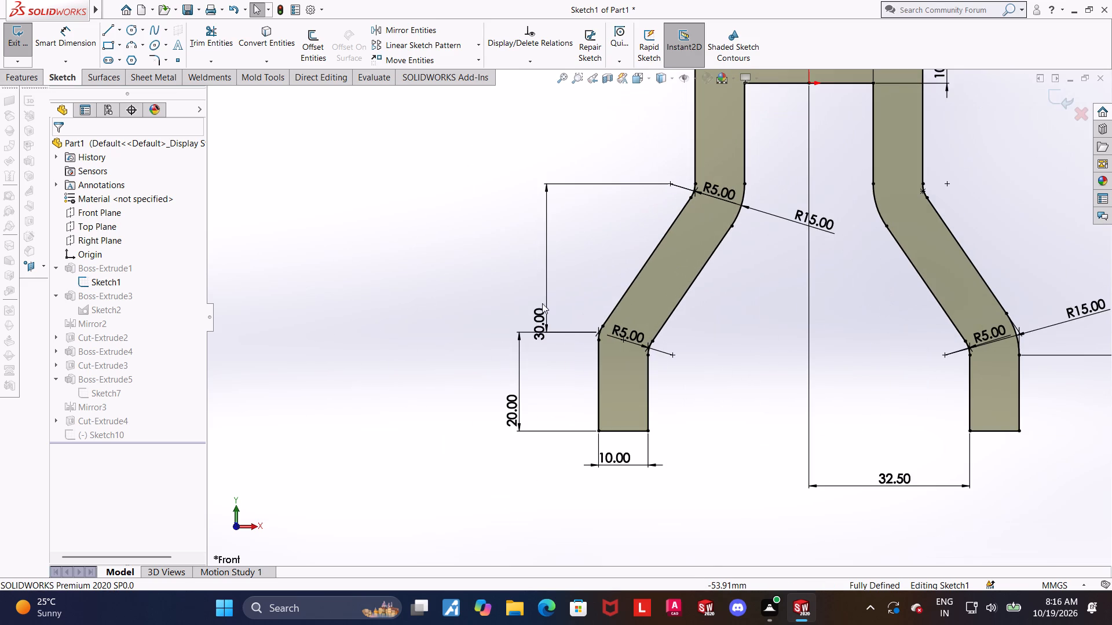
{"action": "right_click", "coordinate": [542, 328]}
{"action": "left_click", "coordinate": [581, 457]}
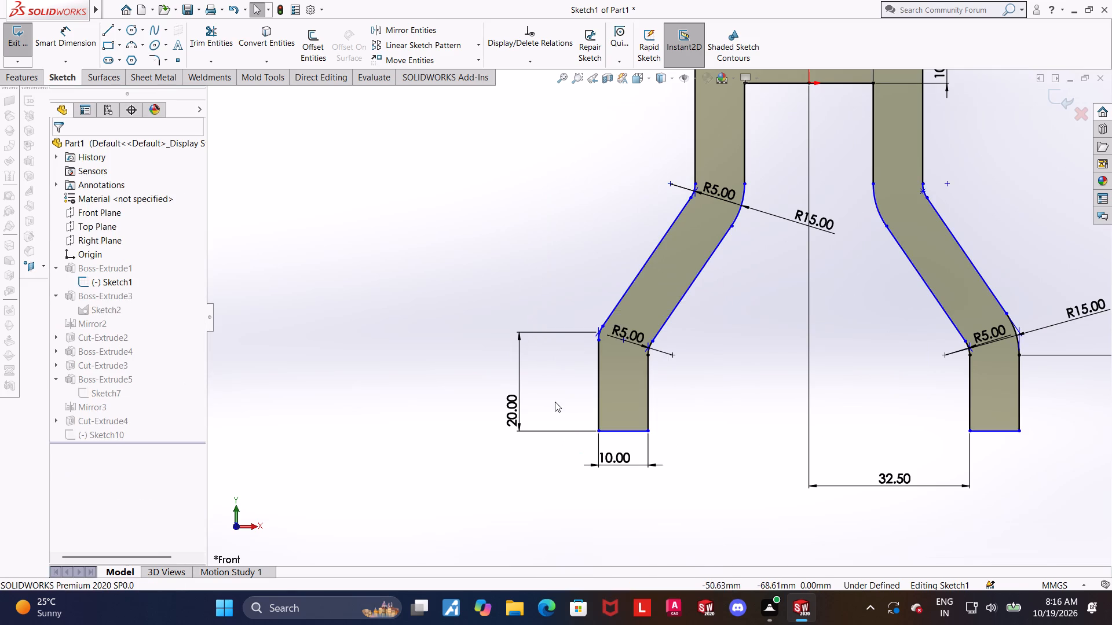
Dimension the vertical distance from the left leg's upper R5 arc centre to the lower end of its outer lower bend as 30 mm.
{"action": "key", "text": "Escape"}
{"action": "left_click_drag", "start_coordinate": [51, 45], "coordinate": [57, 45]}
{"action": "left_click", "coordinate": [671, 185]}
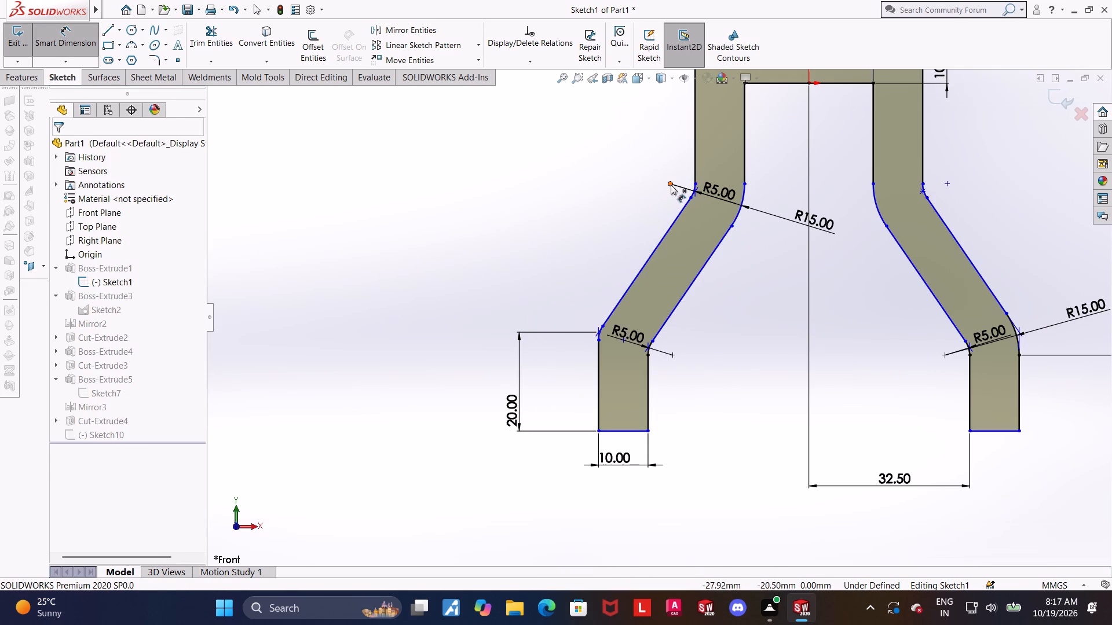
{"action": "left_click", "coordinate": [600, 340]}
{"action": "left_click", "coordinate": [528, 283]}
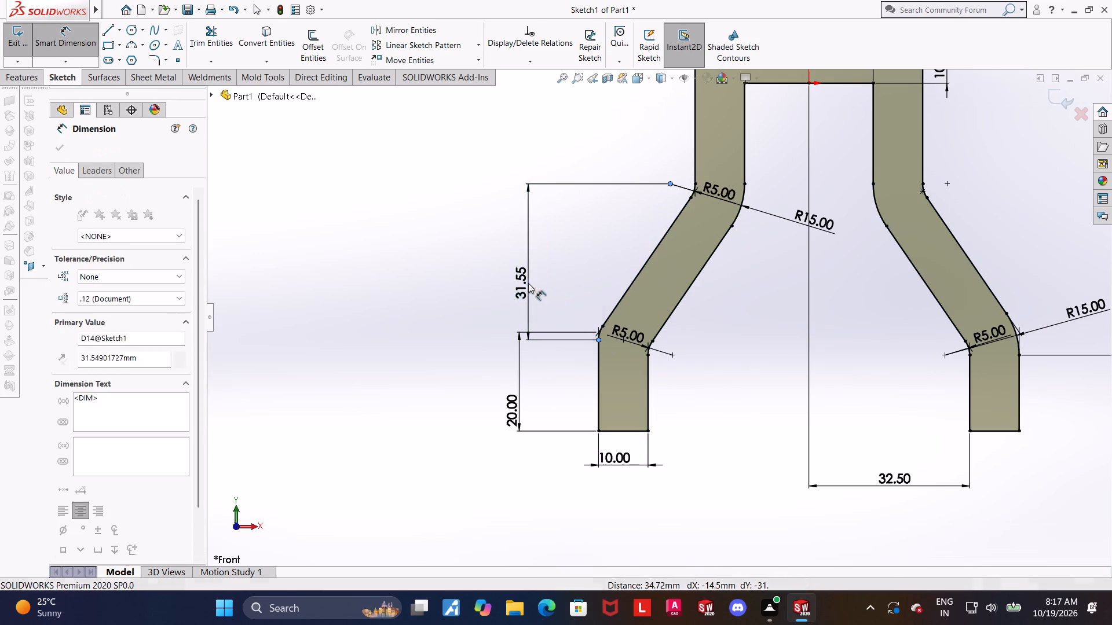
{"action": "type", "text": "30"}
{"action": "key", "text": "Return"}
{"action": "key", "text": "Escape"}
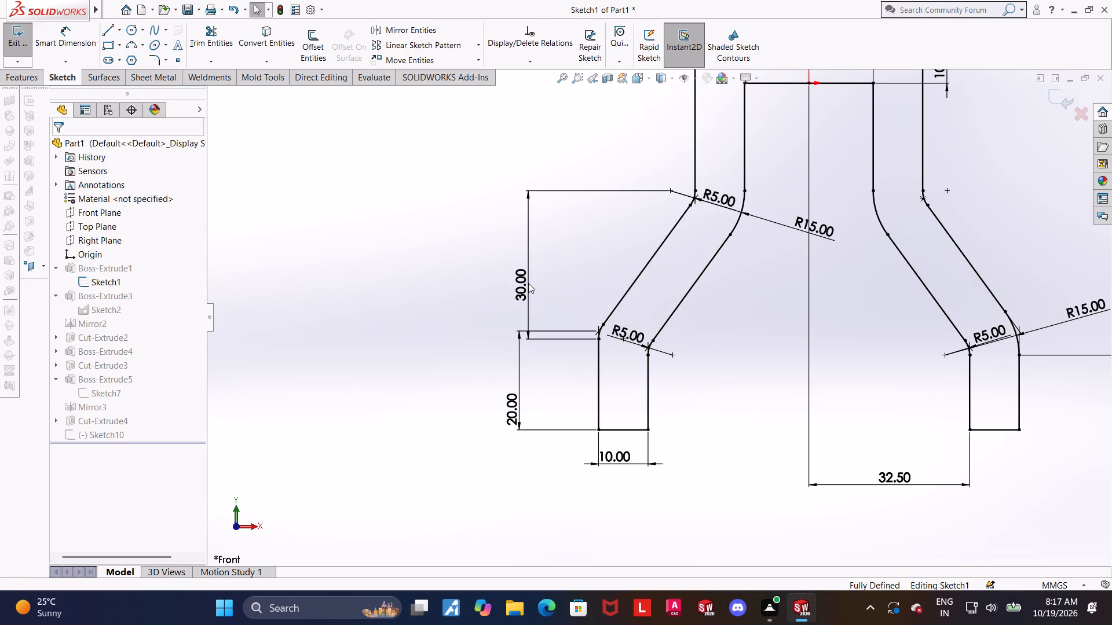
Check the whole base profile and exit its sketch to rebuild the bracket.
{"action": "scroll", "coordinate": [787, 352], "scroll_direction": "up", "scroll_amount": 2}
{"action": "left_click", "coordinate": [1005, 432]}
{"action": "scroll", "coordinate": [968, 370], "scroll_direction": "down", "scroll_amount": 1}
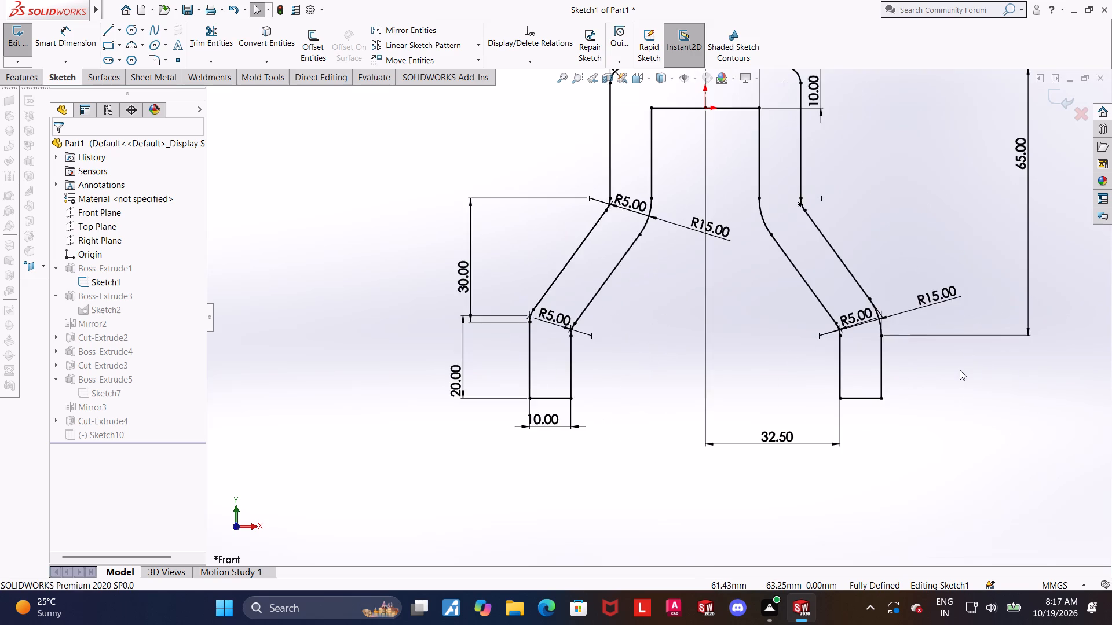
{"action": "scroll", "coordinate": [959, 369], "scroll_direction": "up", "scroll_amount": 4}
{"action": "scroll", "coordinate": [807, 216], "scroll_direction": "down", "scroll_amount": 2}
{"action": "scroll", "coordinate": [730, 310], "scroll_direction": "down", "scroll_amount": 1}
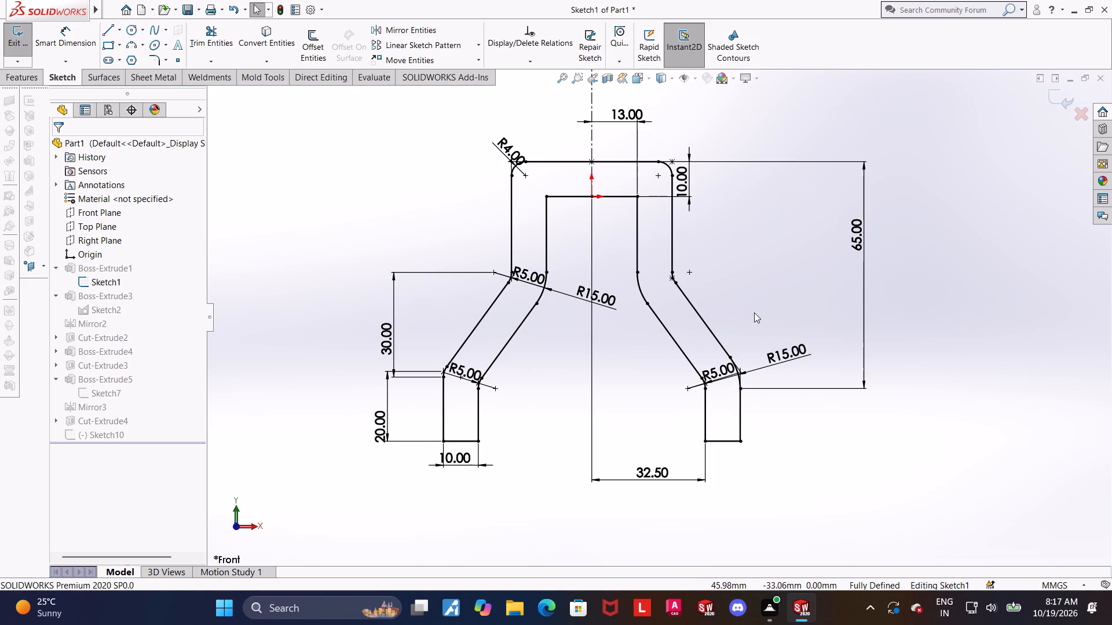
{"action": "scroll", "coordinate": [754, 312], "scroll_direction": "up", "scroll_amount": 1}
{"action": "scroll", "coordinate": [754, 312], "scroll_direction": "down", "scroll_amount": 1}
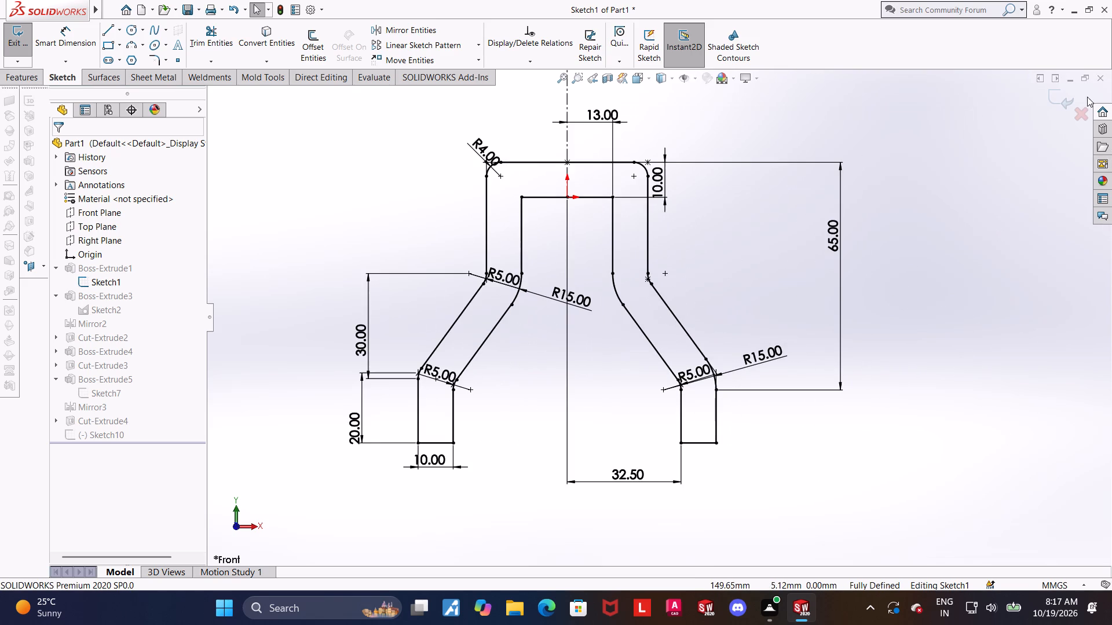
{"action": "left_click", "coordinate": [1056, 93]}
Reopen the rib line's sketch and dimension the line's vertical extent between the side boss and the leg's lower bend.
{"action": "middle_click_drag", "start_coordinate": [760, 318], "coordinate": [699, 333]}
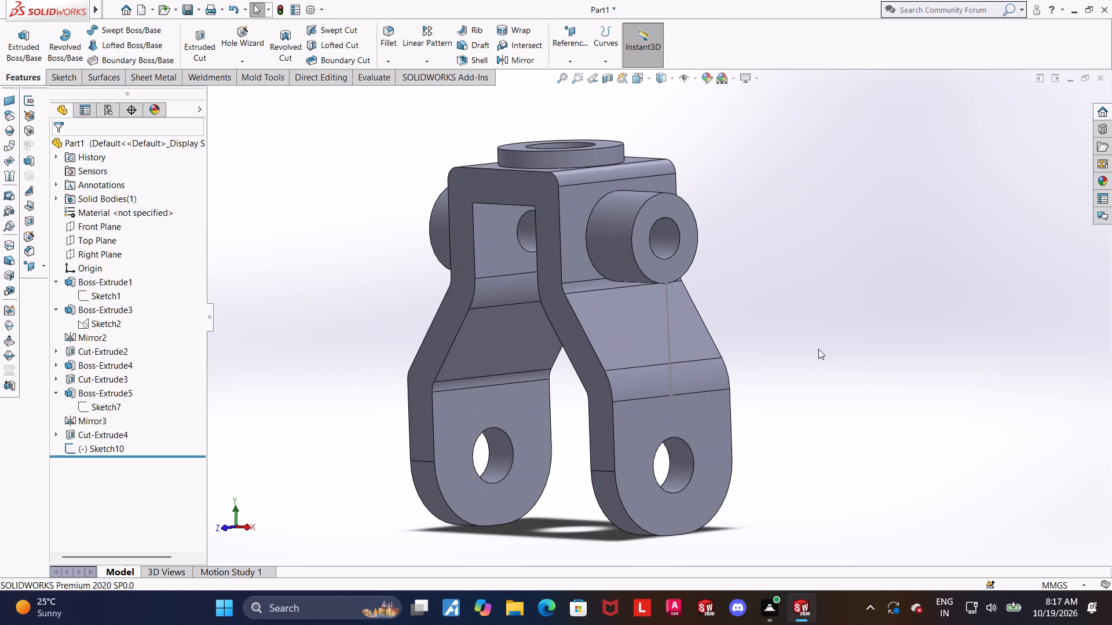
{"action": "left_click", "coordinate": [818, 349]}
{"action": "left_click", "coordinate": [114, 444]}
{"action": "left_click", "coordinate": [121, 414]}
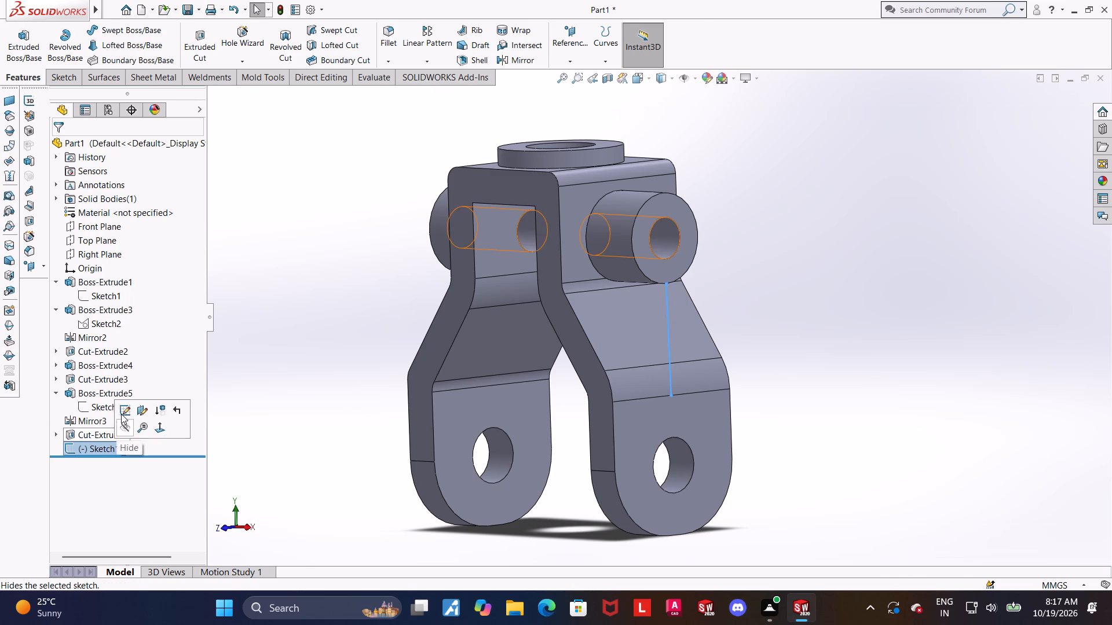
{"action": "left_click", "coordinate": [105, 448]}
{"action": "left_click", "coordinate": [139, 435]}
{"action": "left_click", "coordinate": [898, 386]}
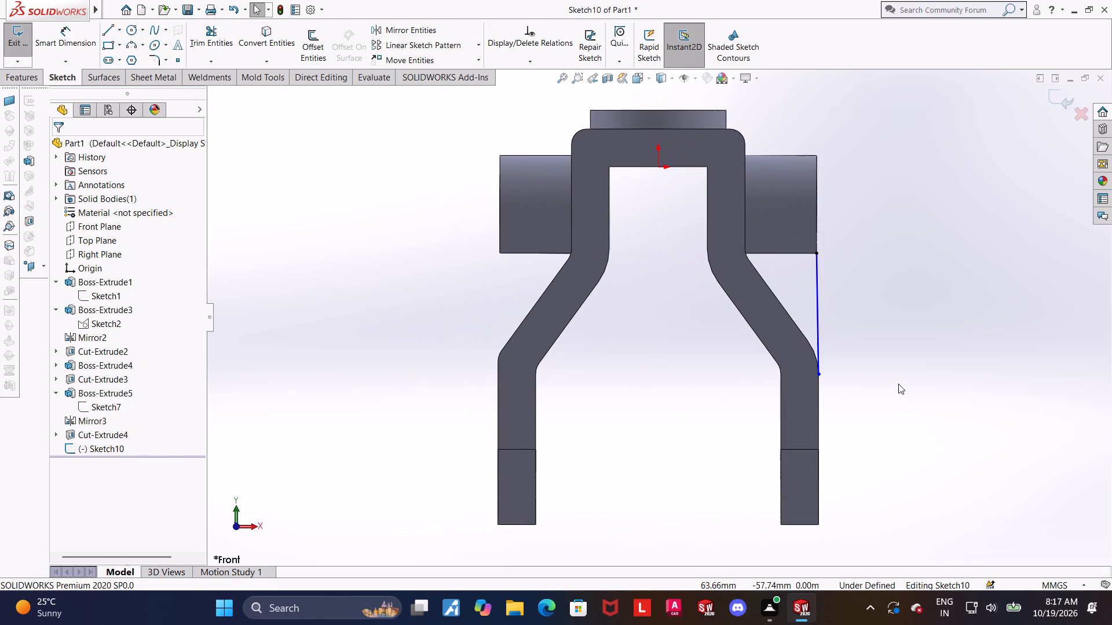
{"action": "scroll", "coordinate": [899, 343], "scroll_direction": "up", "scroll_amount": 2}
{"action": "scroll", "coordinate": [851, 319], "scroll_direction": "down", "scroll_amount": 2}
{"action": "left_click", "coordinate": [58, 39]}
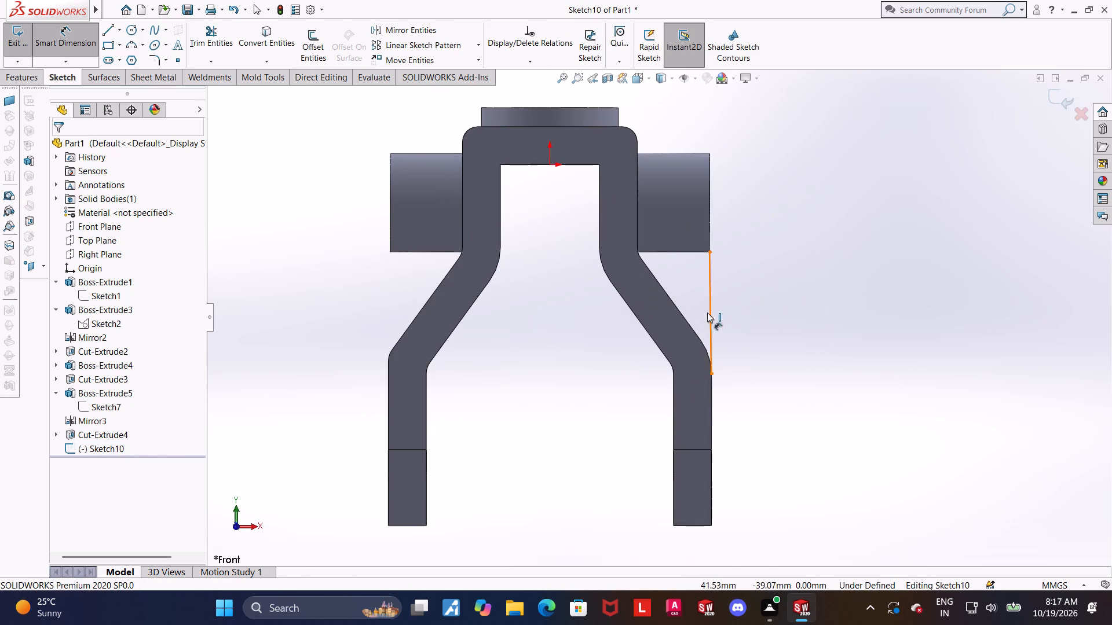
{"action": "left_click", "coordinate": [711, 300]}
{"action": "left_click", "coordinate": [747, 302]}
{"action": "key", "text": "Escape"}
{"action": "key", "text": "Escape"}
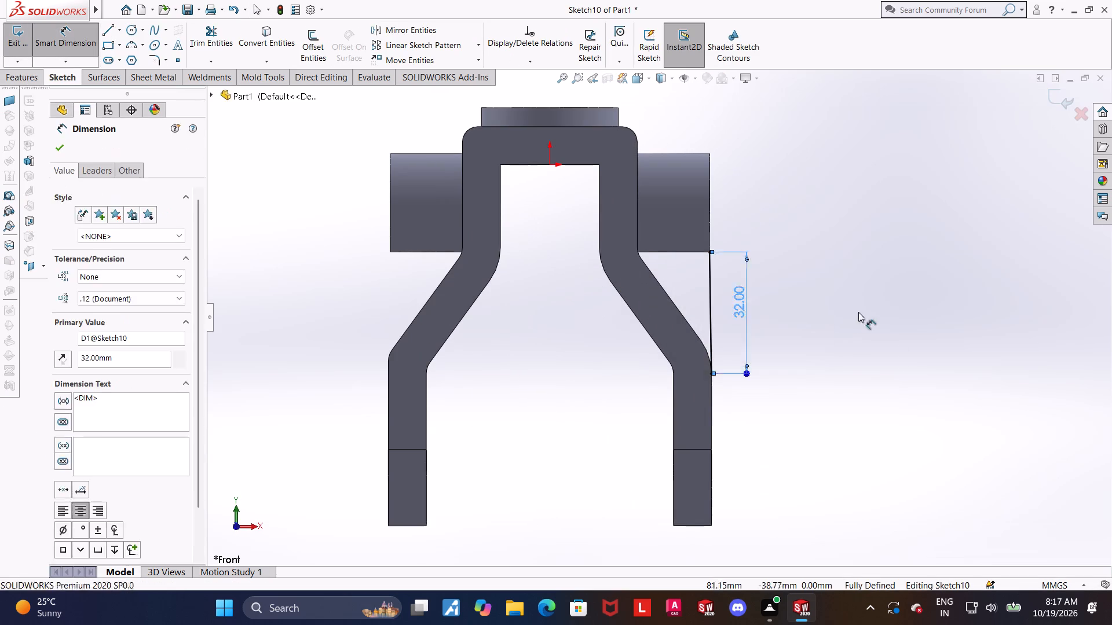
{"action": "key", "text": "Escape"}
Examine the rib line and its dimension relative to the side boss and leg, from the front and several angles.
{"action": "scroll", "coordinate": [856, 311], "scroll_direction": "down", "scroll_amount": 5}
{"action": "scroll", "coordinate": [632, 269], "scroll_direction": "up", "scroll_amount": 2}
{"action": "middle_click_drag", "start_coordinate": [616, 290], "coordinate": [587, 299]}
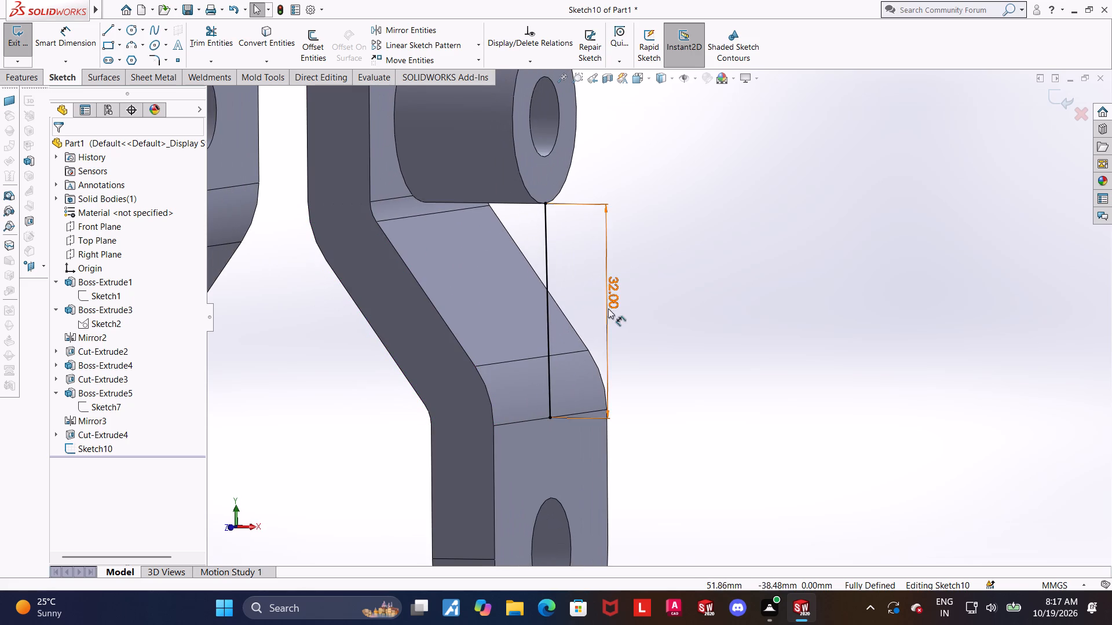
{"action": "left_click", "coordinate": [685, 316]}
{"action": "scroll", "coordinate": [685, 316], "scroll_direction": "up", "scroll_amount": 4}
{"action": "scroll", "coordinate": [592, 310], "scroll_direction": "up", "scroll_amount": 2}
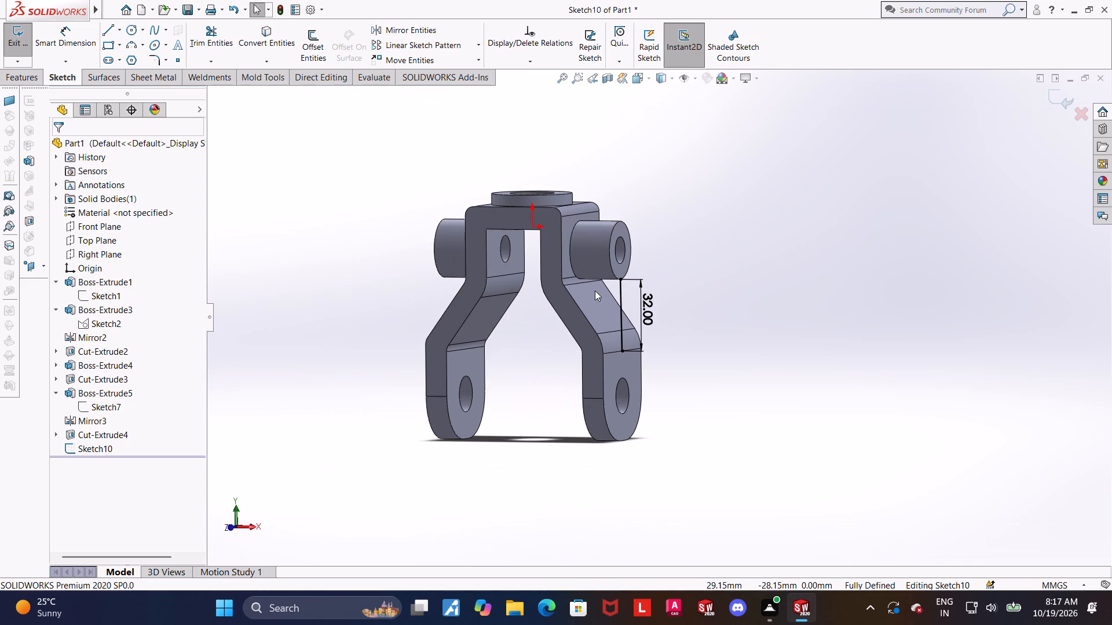
{"action": "scroll", "coordinate": [561, 283], "scroll_direction": "up", "scroll_amount": 1}
{"action": "scroll", "coordinate": [633, 240], "scroll_direction": "down", "scroll_amount": 2}
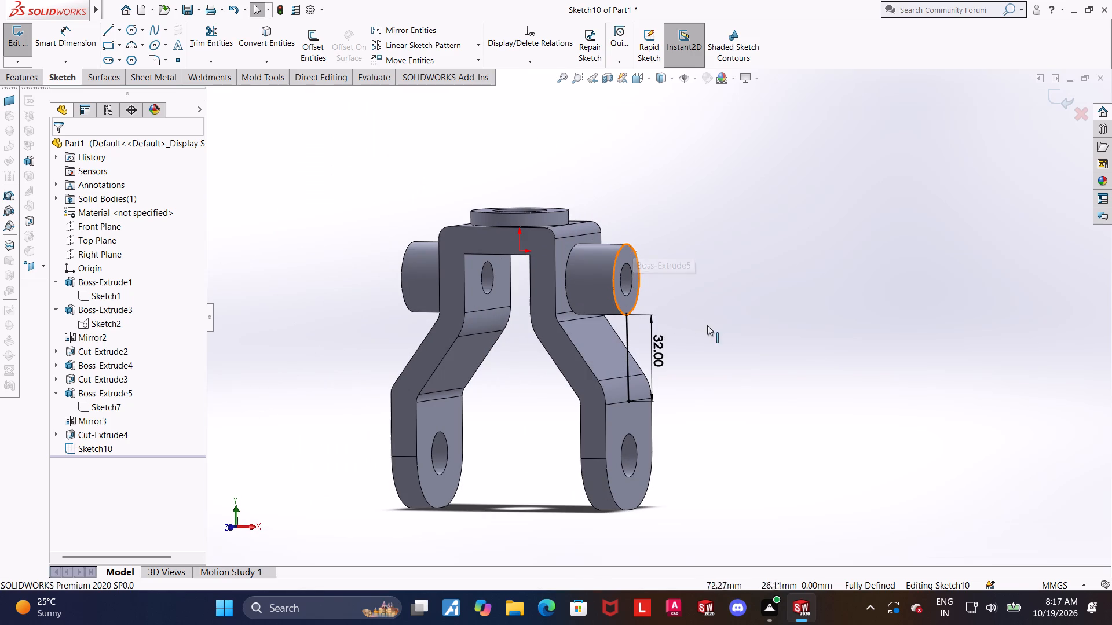
{"action": "scroll", "coordinate": [751, 340], "scroll_direction": "down", "scroll_amount": 1}
{"action": "middle_click_drag", "start_coordinate": [746, 340], "coordinate": [753, 320]}
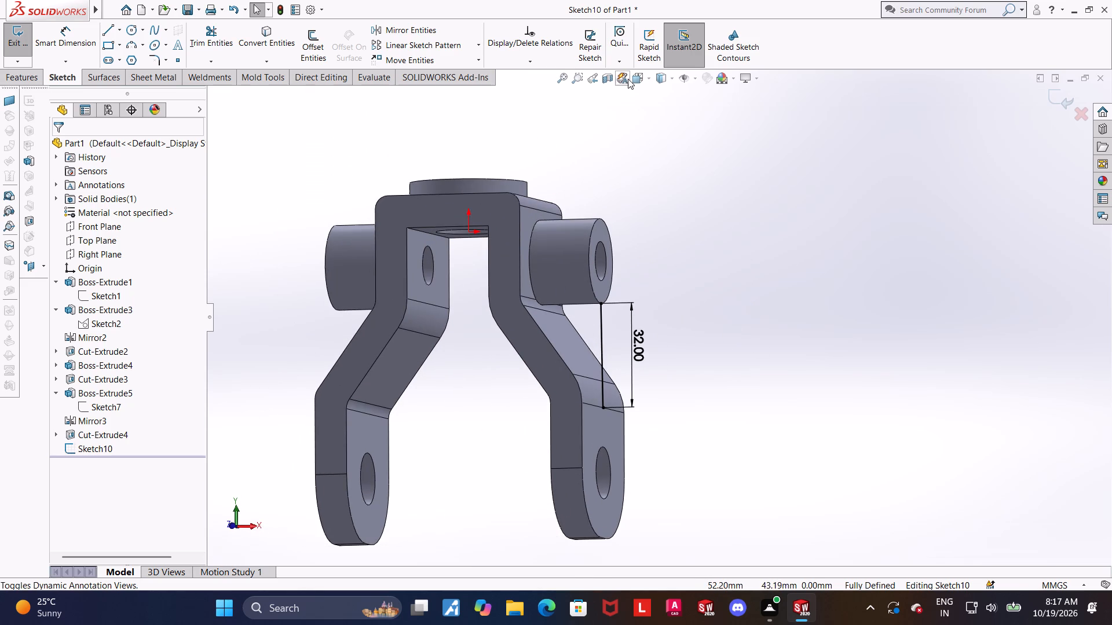
{"action": "left_click", "coordinate": [628, 79]}
{"action": "left_click", "coordinate": [632, 80]}
{"action": "key", "text": "Escape"}
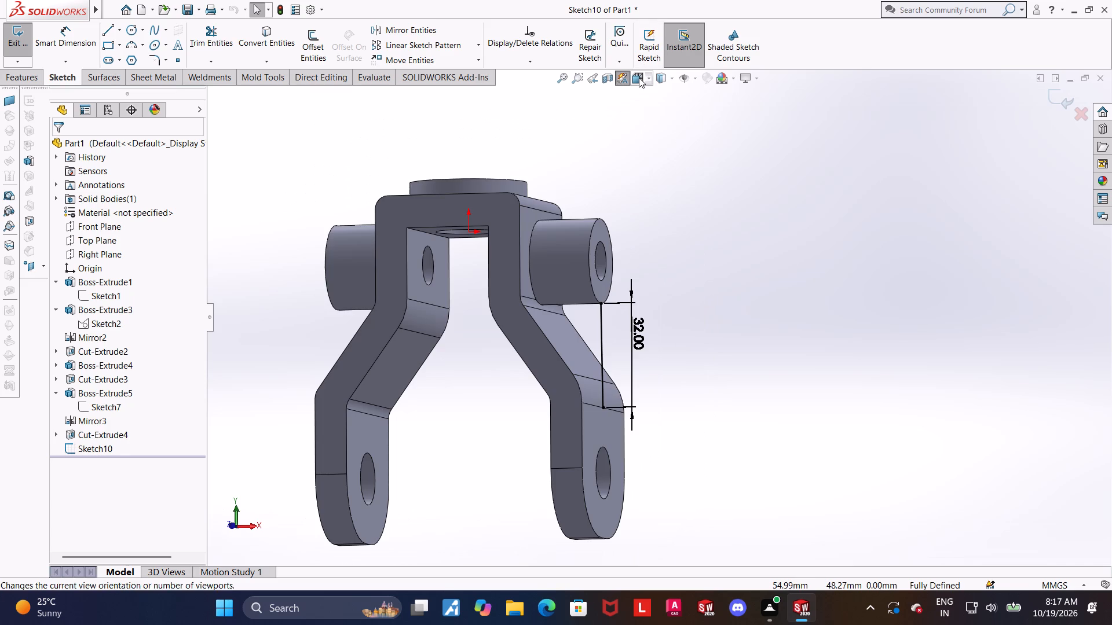
{"action": "left_click", "coordinate": [639, 78]}
{"action": "left_click", "coordinate": [478, 347]}
{"action": "left_click", "coordinate": [625, 79]}
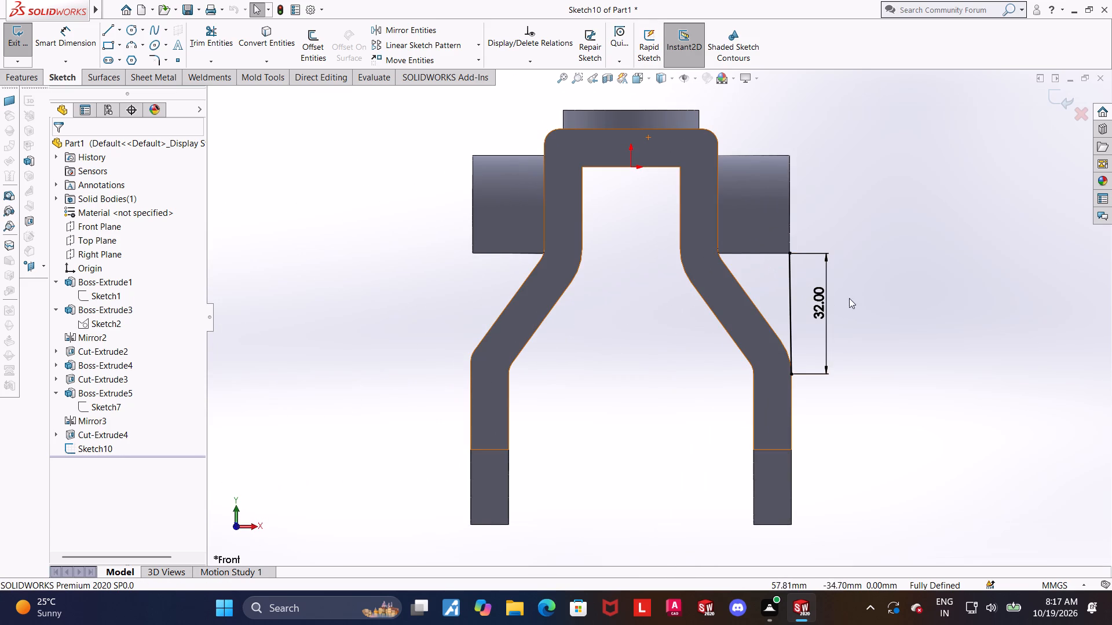
{"action": "left_click", "coordinate": [888, 302]}
{"action": "scroll", "coordinate": [931, 339], "scroll_direction": "down", "scroll_amount": 2}
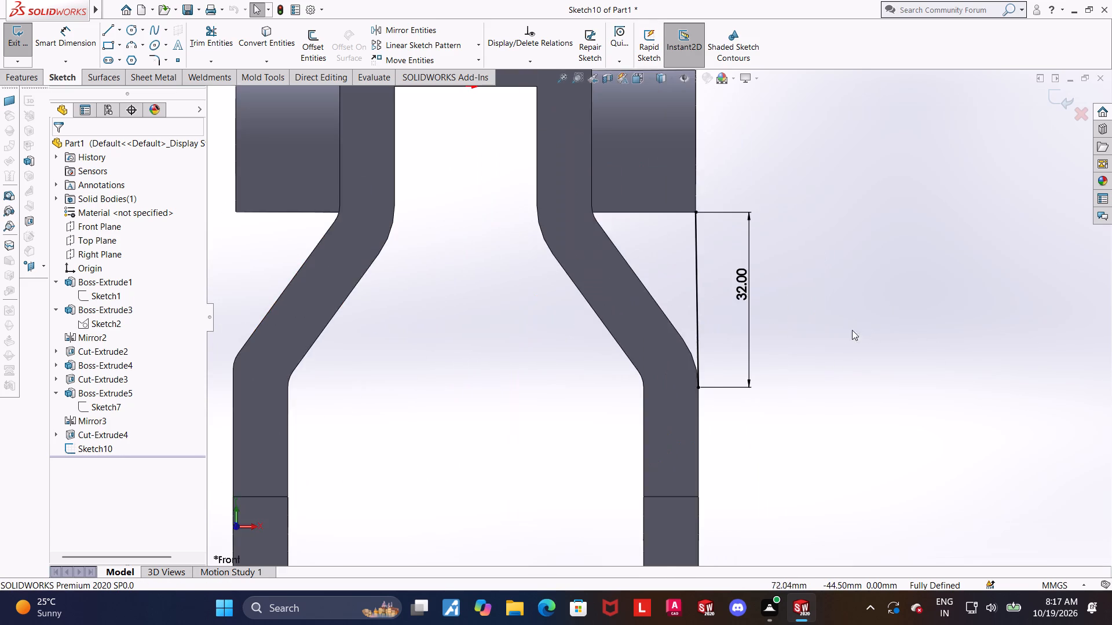
{"action": "middle_click_drag", "start_coordinate": [840, 332], "coordinate": [795, 340]}
{"action": "scroll", "coordinate": [795, 340], "scroll_direction": "up", "scroll_amount": 4}
{"action": "scroll", "coordinate": [813, 303], "scroll_direction": "down", "scroll_amount": 2}
{"action": "middle_click_drag", "start_coordinate": [748, 312], "coordinate": [718, 328]}
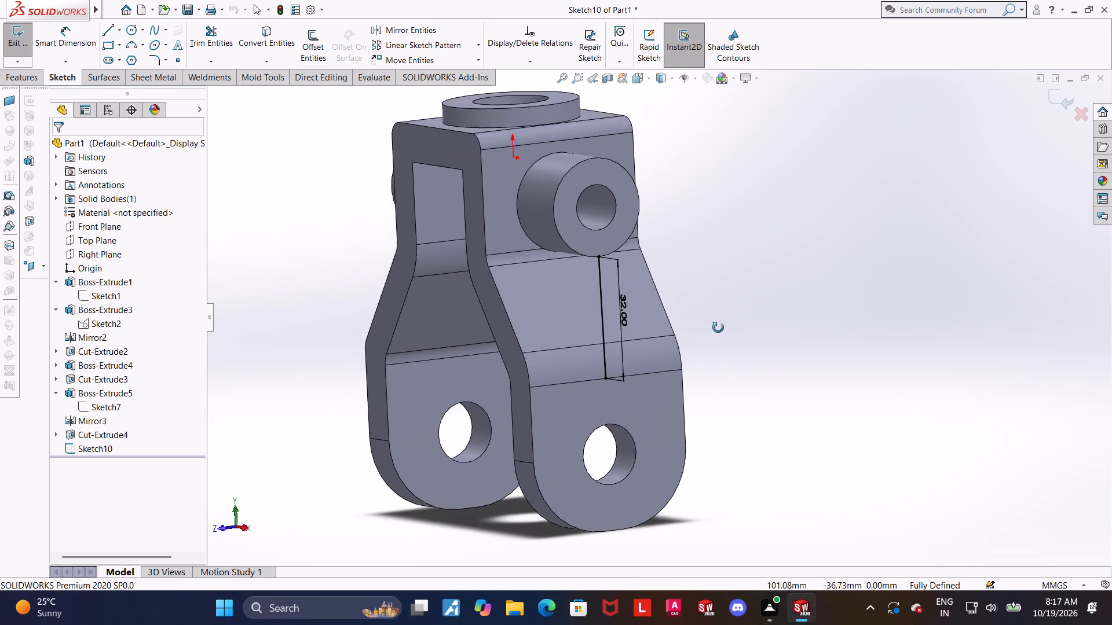
{"action": "middle_click_drag", "start_coordinate": [718, 328], "coordinate": [735, 314]}
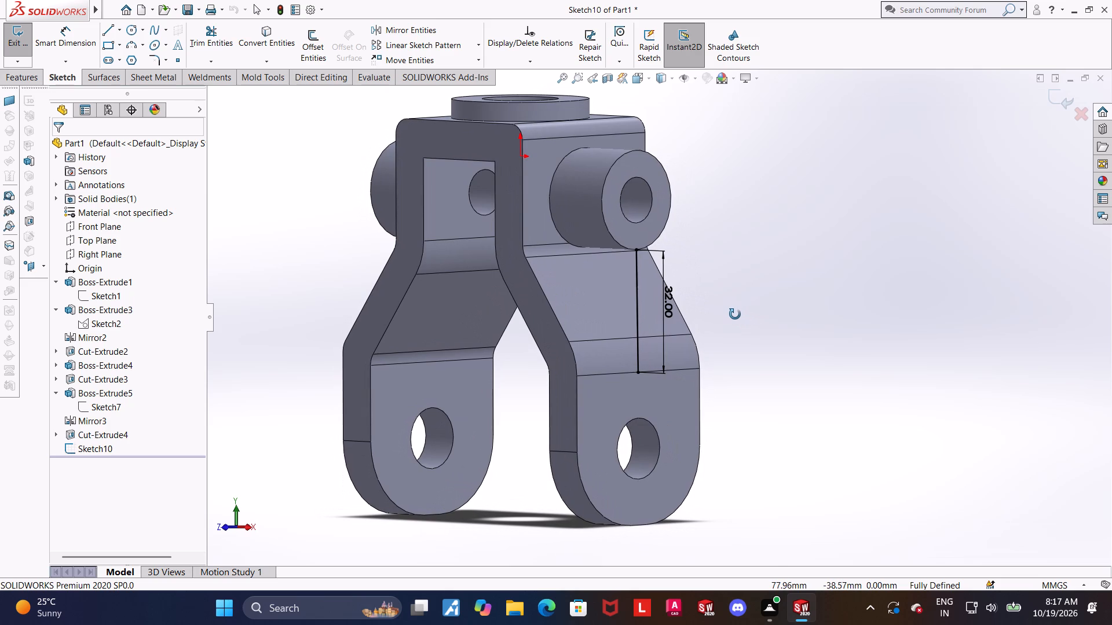
{"action": "middle_click_drag", "start_coordinate": [735, 314], "coordinate": [718, 319]}
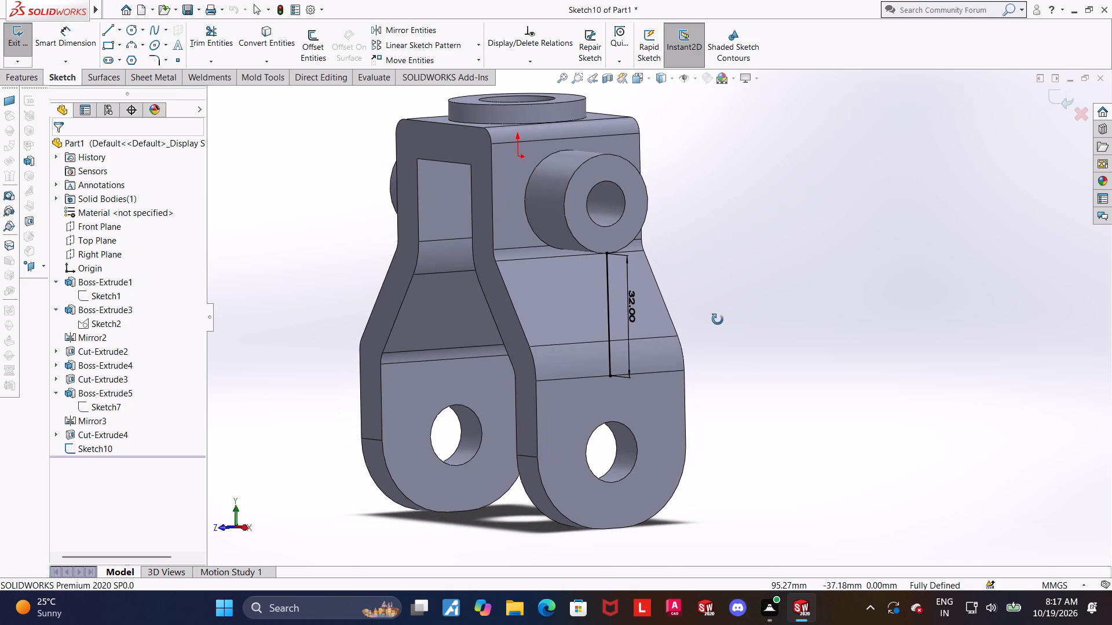
{"action": "middle_click_drag", "start_coordinate": [718, 319], "coordinate": [721, 324]}
{"action": "scroll", "coordinate": [628, 266], "scroll_direction": "down", "scroll_amount": 3}
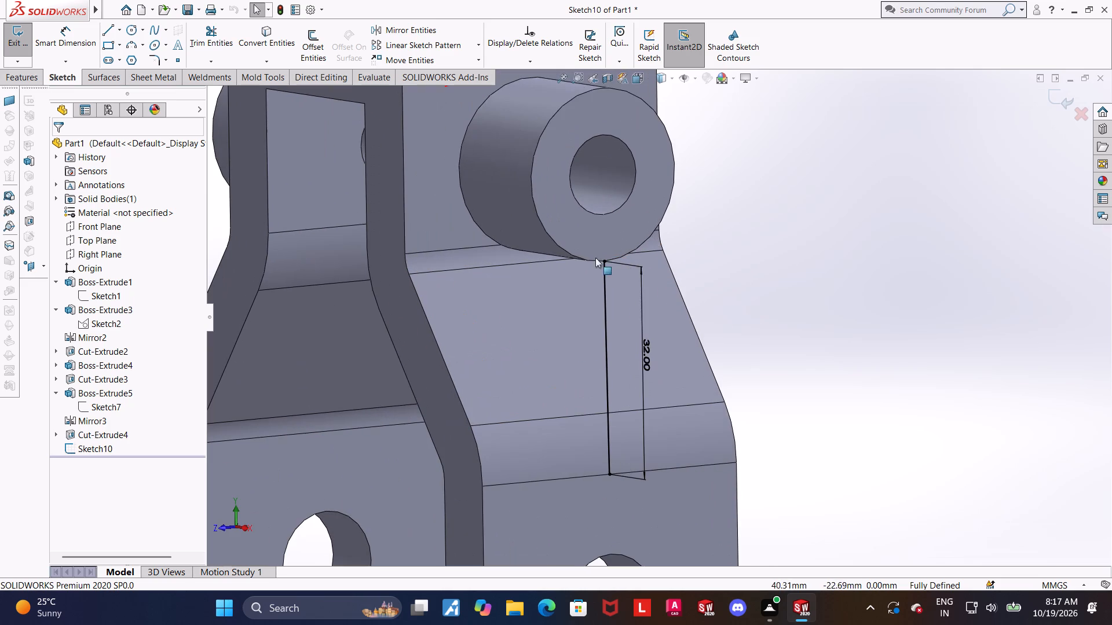
{"action": "scroll", "coordinate": [506, 170], "scroll_direction": "up", "scroll_amount": 4}
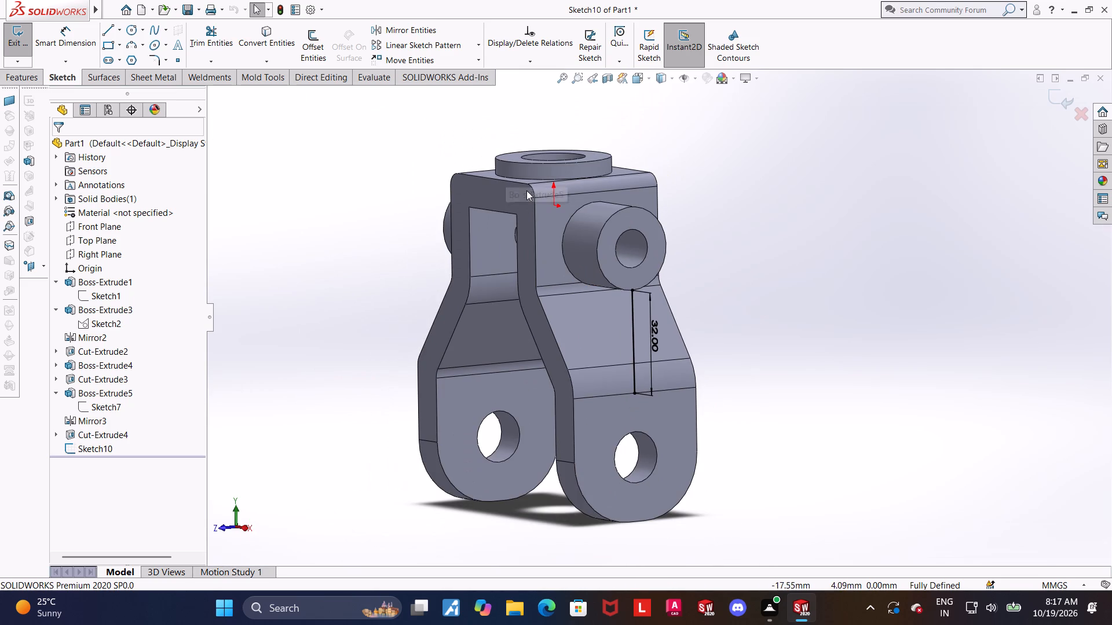
{"action": "scroll", "coordinate": [537, 194], "scroll_direction": "up", "scroll_amount": 1}
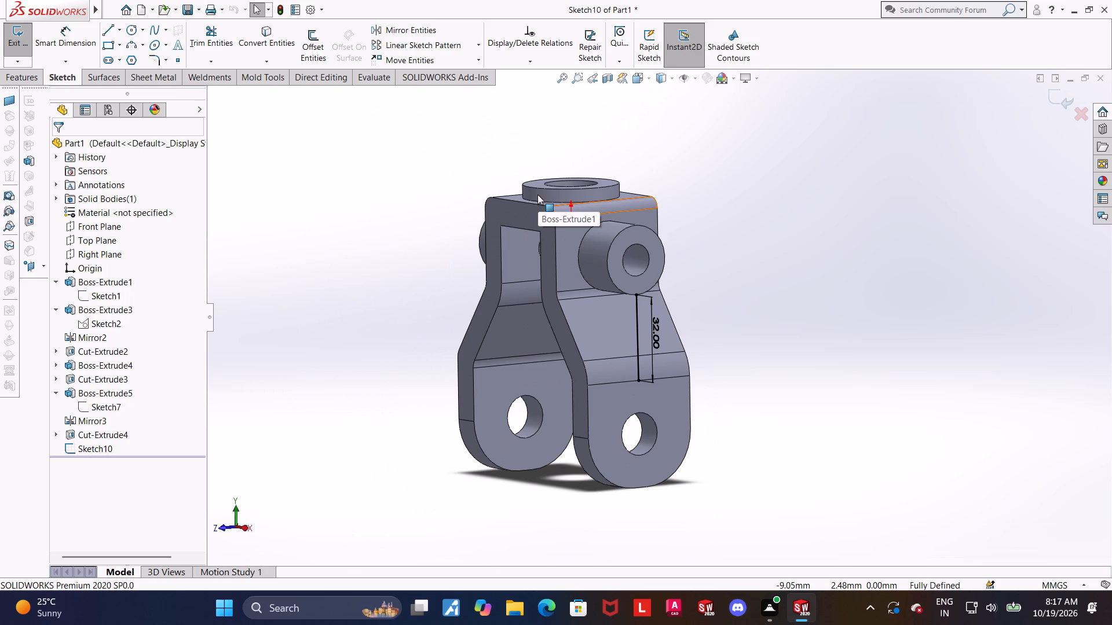
{"action": "middle_click_drag", "start_coordinate": [754, 275], "coordinate": [714, 297]}
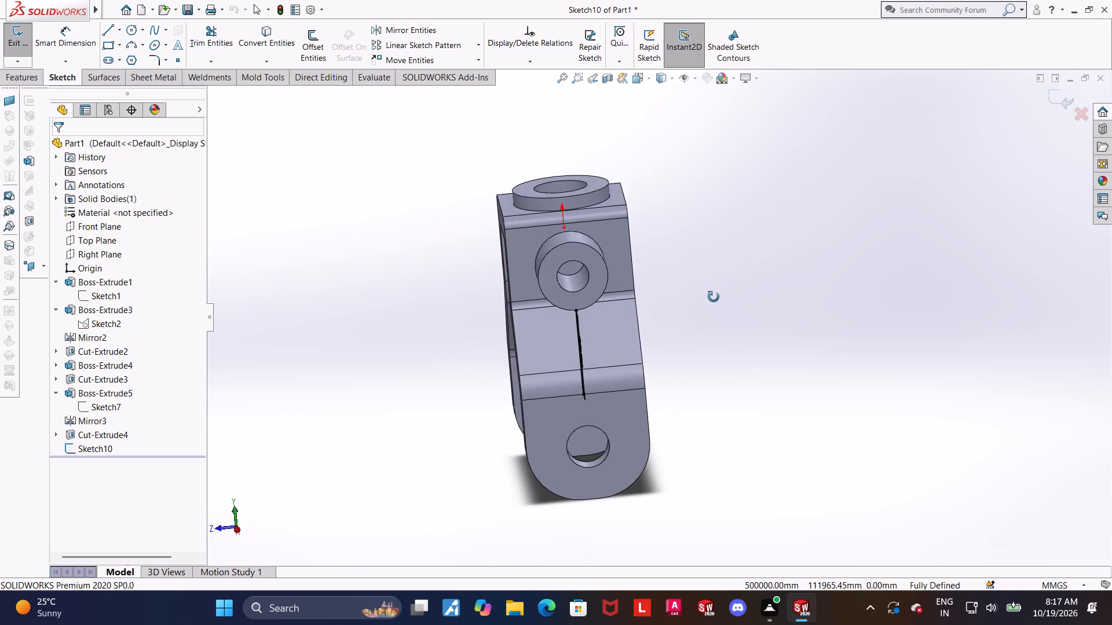
{"action": "middle_click_drag", "start_coordinate": [714, 297], "coordinate": [726, 285]}
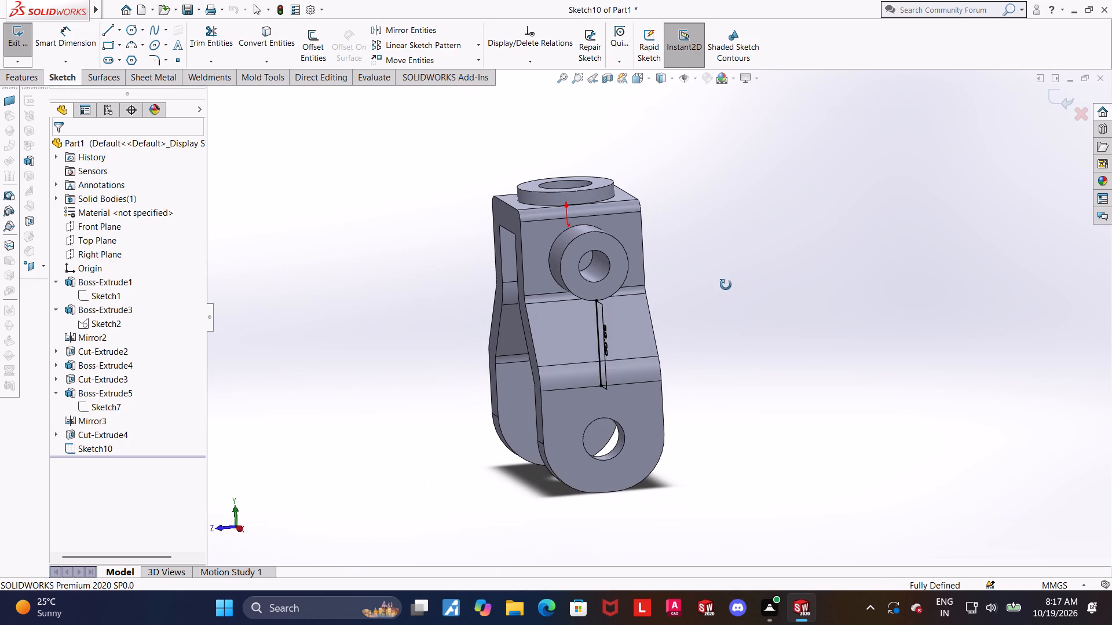
{"action": "middle_click_drag", "start_coordinate": [726, 285], "coordinate": [720, 287]}
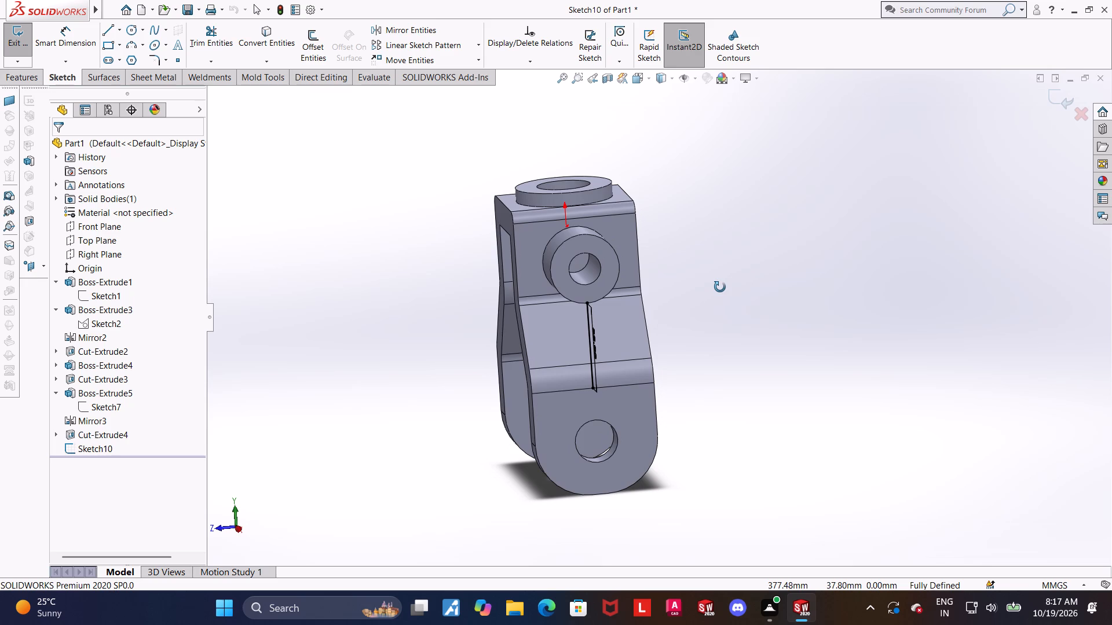
{"action": "middle_click_drag", "start_coordinate": [720, 287], "coordinate": [703, 305]}
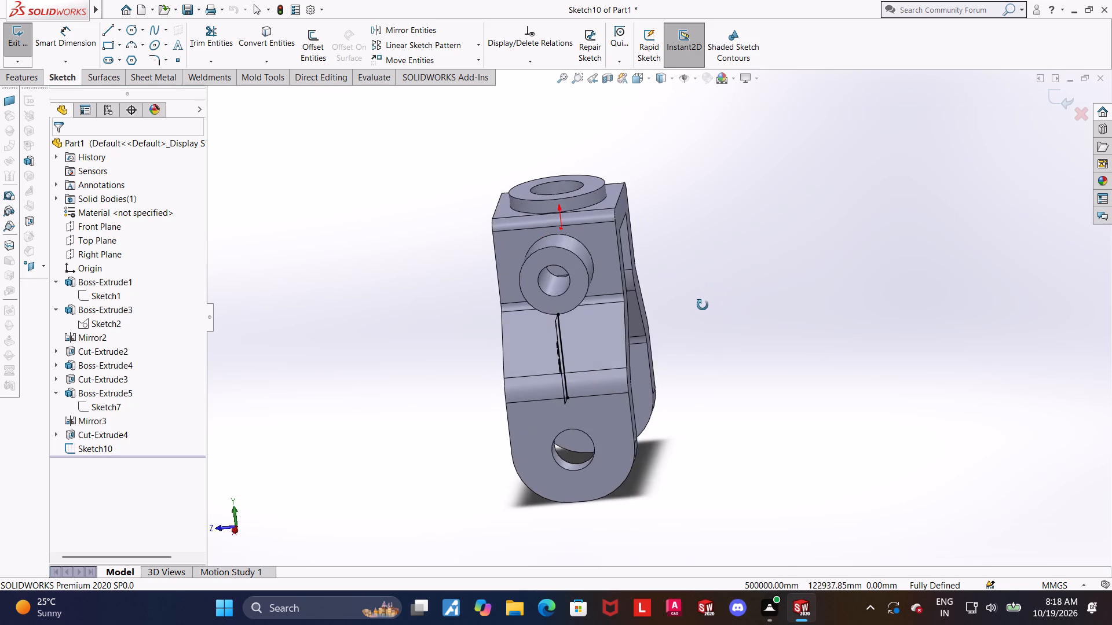
{"action": "middle_click_drag", "start_coordinate": [703, 305], "coordinate": [759, 295]}
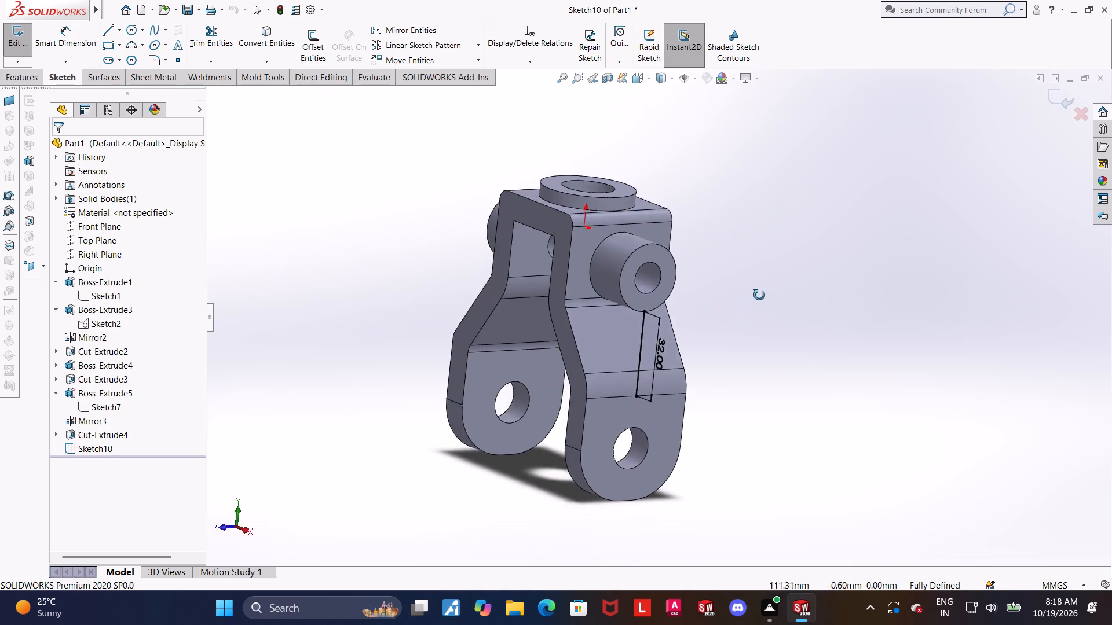
{"action": "middle_click_drag", "start_coordinate": [759, 295], "coordinate": [811, 277]}
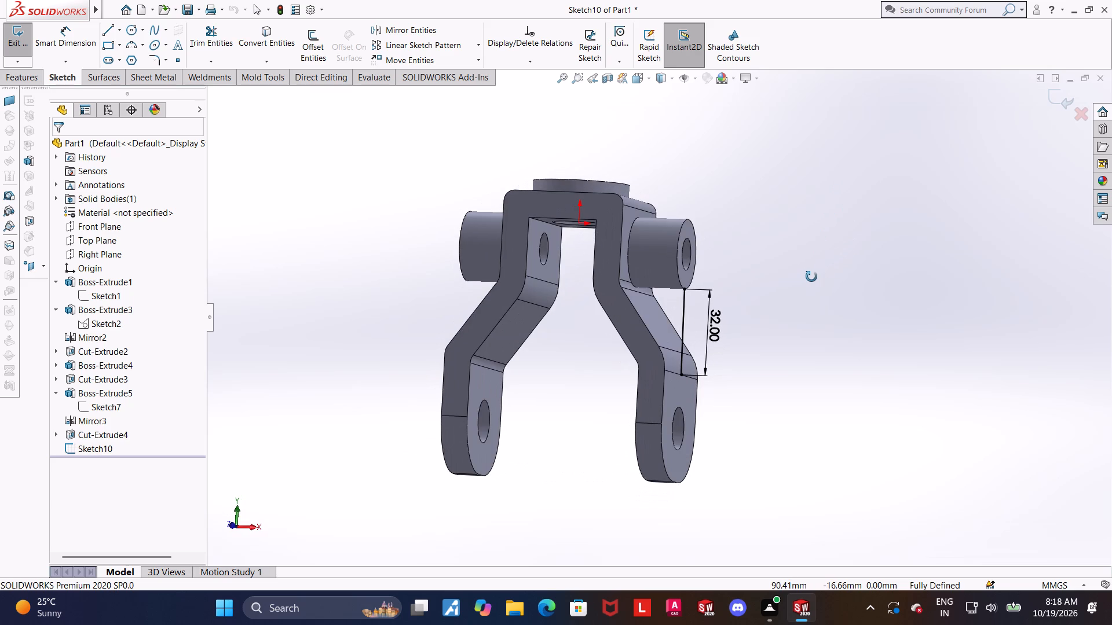
{"action": "middle_click_drag", "start_coordinate": [811, 277], "coordinate": [769, 303]}
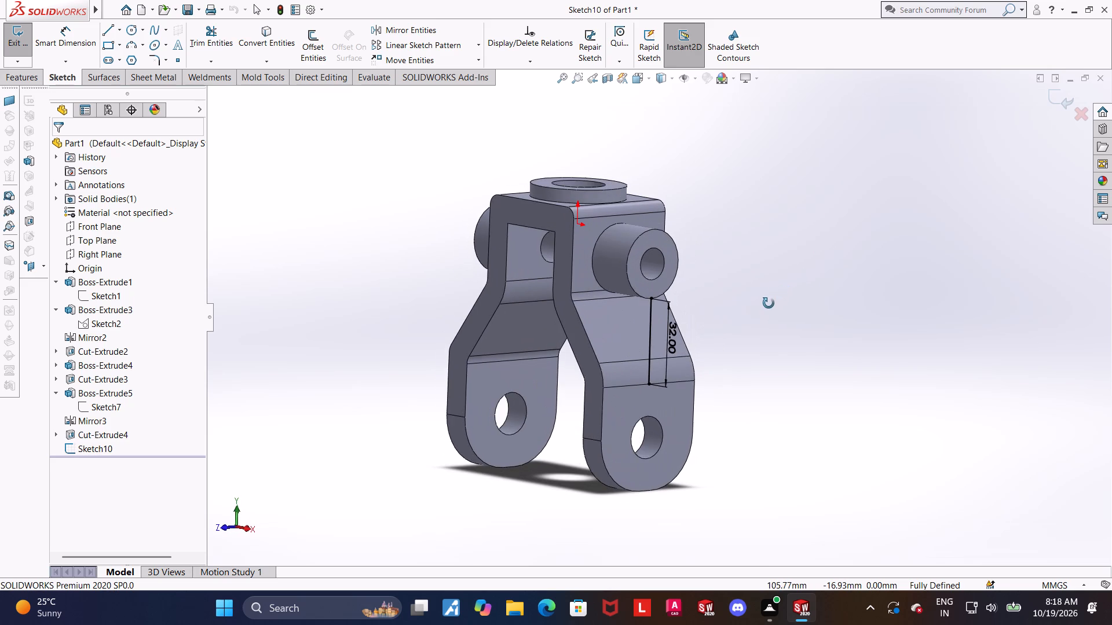
{"action": "middle_click_drag", "start_coordinate": [769, 303], "coordinate": [767, 304]}
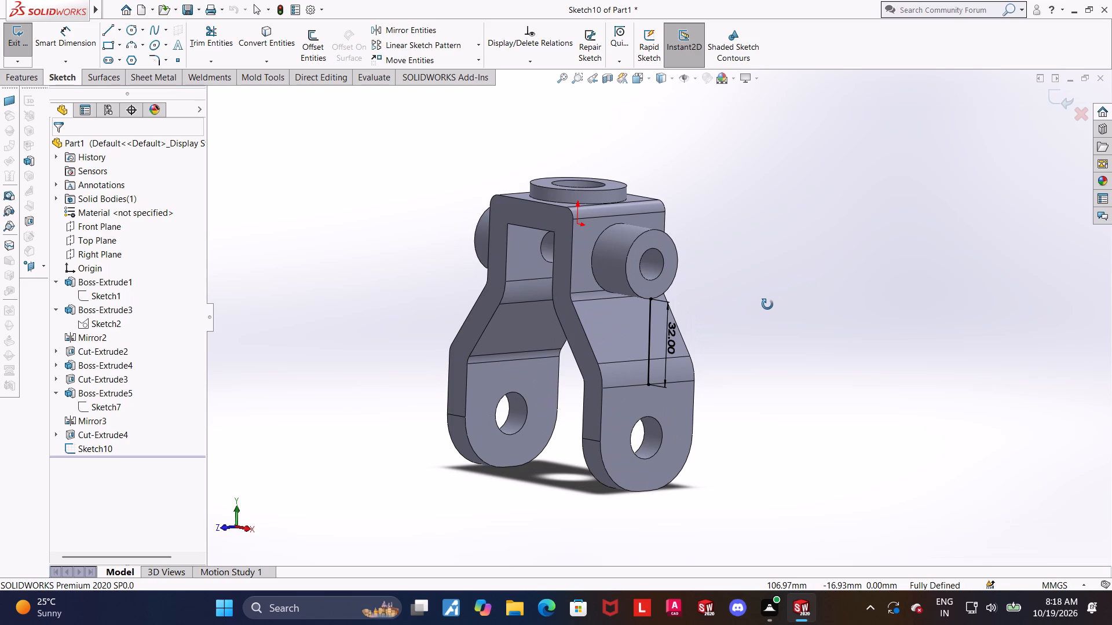
{"action": "middle_click_drag", "start_coordinate": [767, 304], "coordinate": [784, 316]}
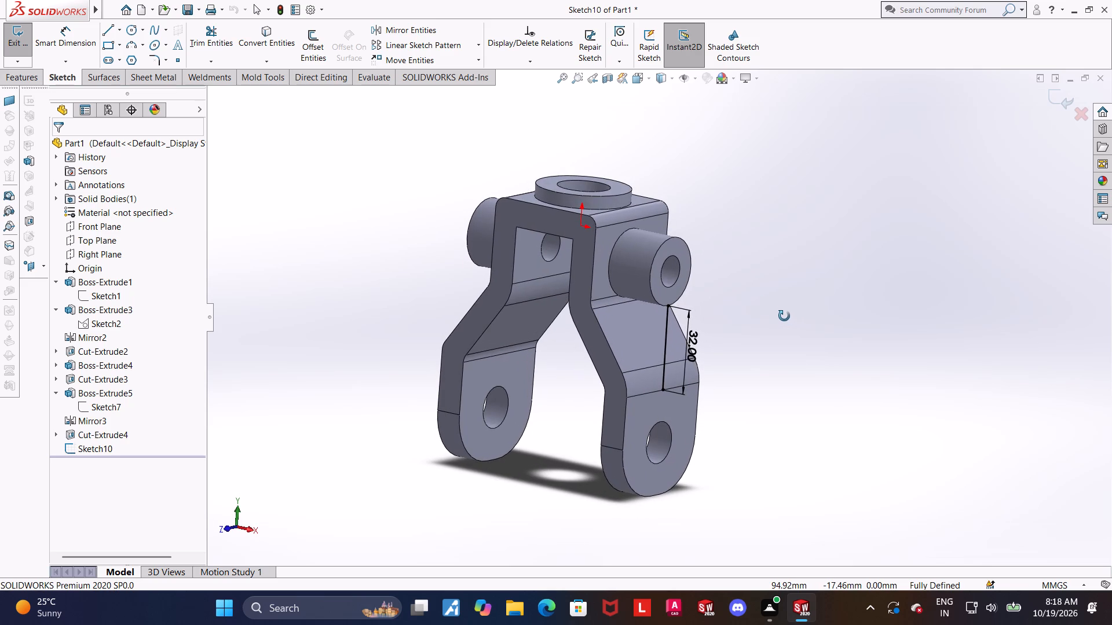
{"action": "middle_click_drag", "start_coordinate": [784, 316], "coordinate": [817, 280]}
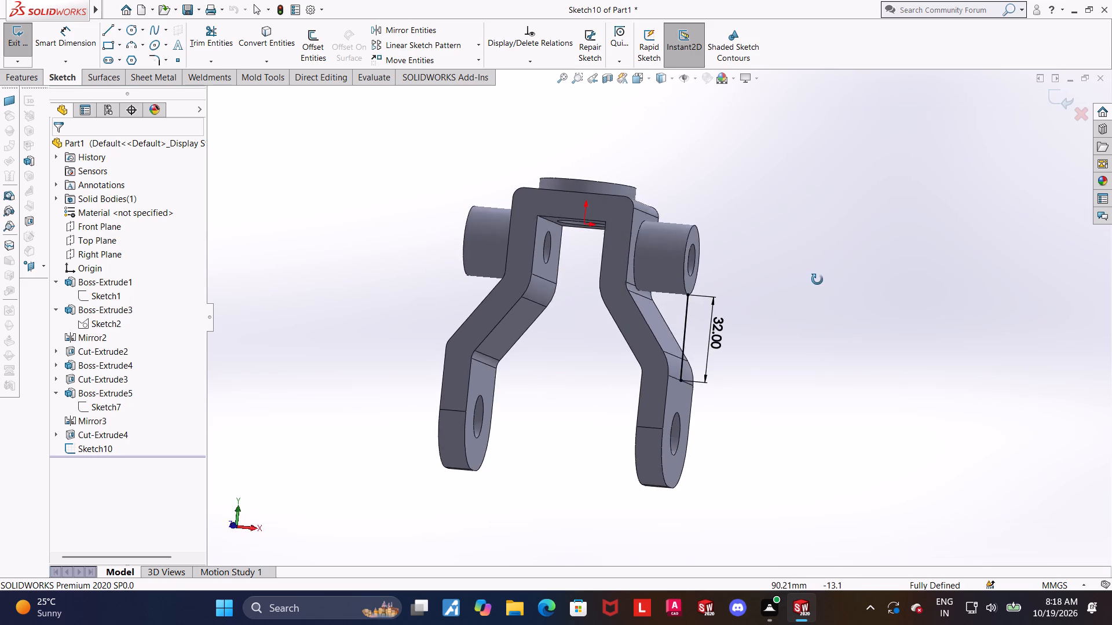
{"action": "middle_click_drag", "start_coordinate": [817, 280], "coordinate": [834, 281]}
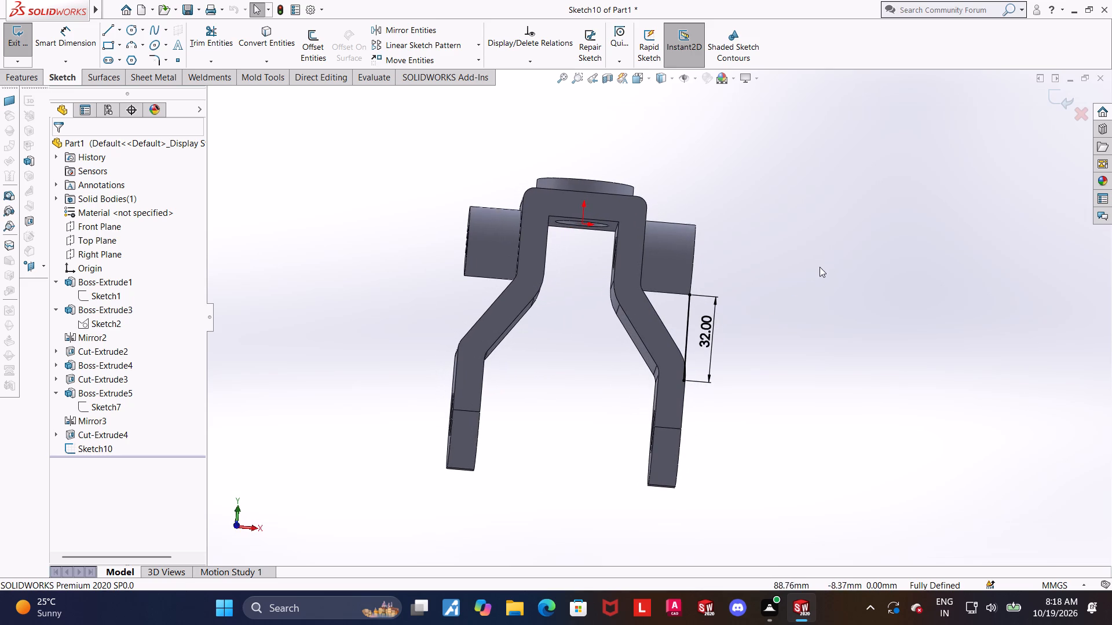
{"action": "middle_click_drag", "start_coordinate": [827, 256], "coordinate": [811, 269]}
Exit the sketch and create a rib from its line, joining the side boss to the leg below it.
{"action": "left_click", "coordinate": [1057, 95]}
{"action": "middle_click_drag", "start_coordinate": [917, 172], "coordinate": [909, 181]}
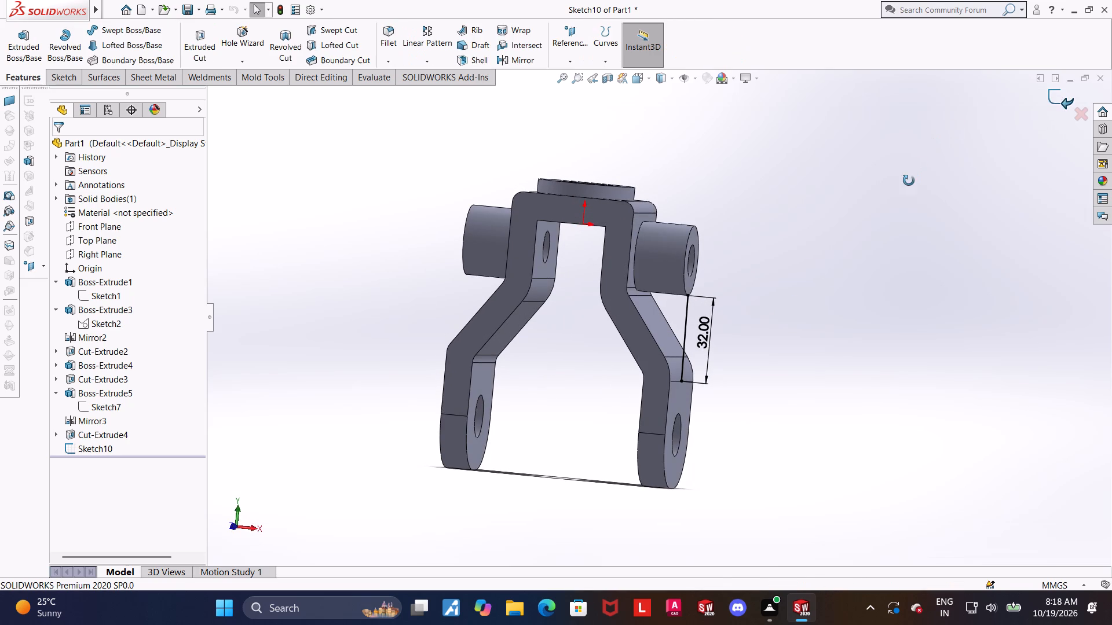
{"action": "middle_click_drag", "start_coordinate": [909, 181], "coordinate": [907, 181]}
{"action": "left_click", "coordinate": [475, 29]}
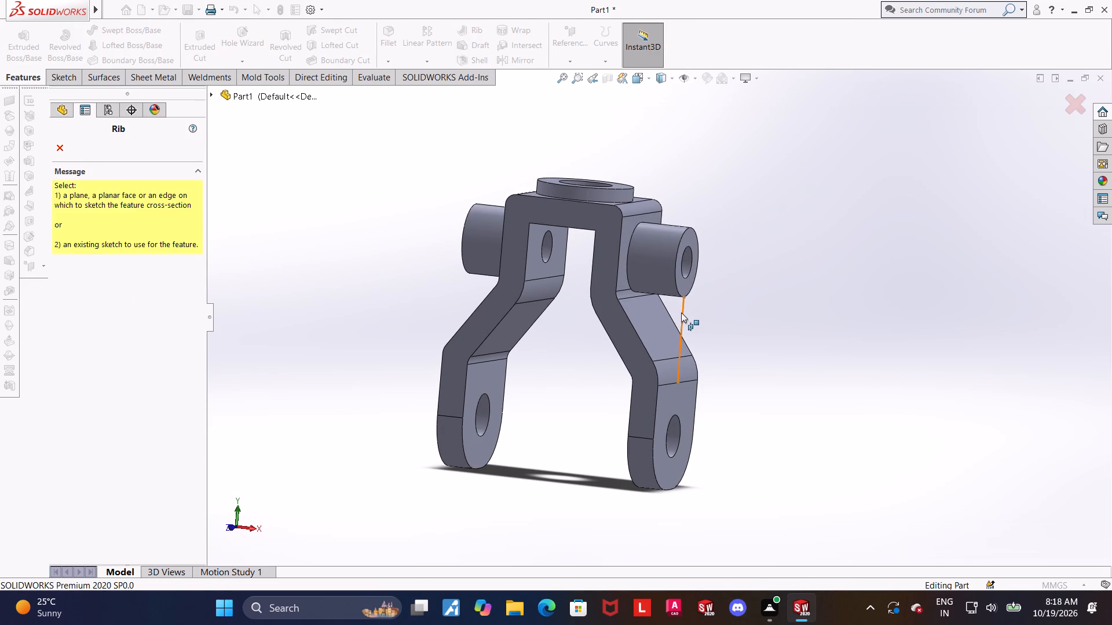
{"action": "left_click", "coordinate": [681, 314]}
{"action": "left_click", "coordinate": [65, 141]}
Inspect the new rib between the side boss and the leg from several angles and in the isometric view.
{"action": "scroll", "coordinate": [426, 383], "scroll_direction": "up", "scroll_amount": 1}
{"action": "middle_click_drag", "start_coordinate": [425, 383], "coordinate": [446, 358]}
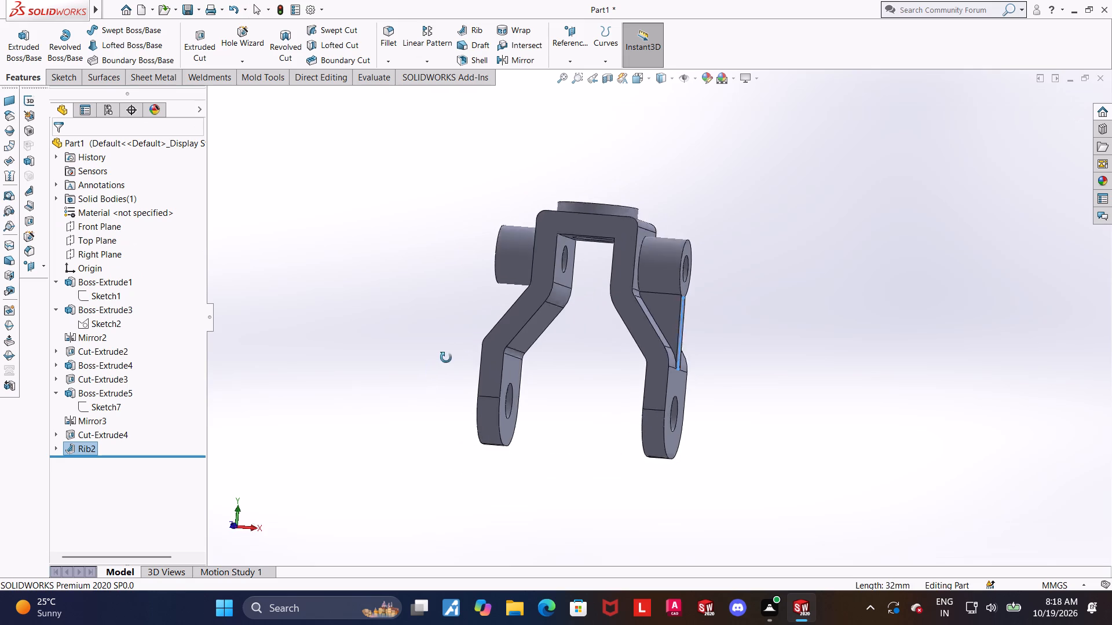
{"action": "middle_click_drag", "start_coordinate": [446, 358], "coordinate": [404, 400]}
{"action": "left_click", "coordinate": [1001, 323]}
{"action": "middle_click_drag", "start_coordinate": [861, 323], "coordinate": [803, 366]}
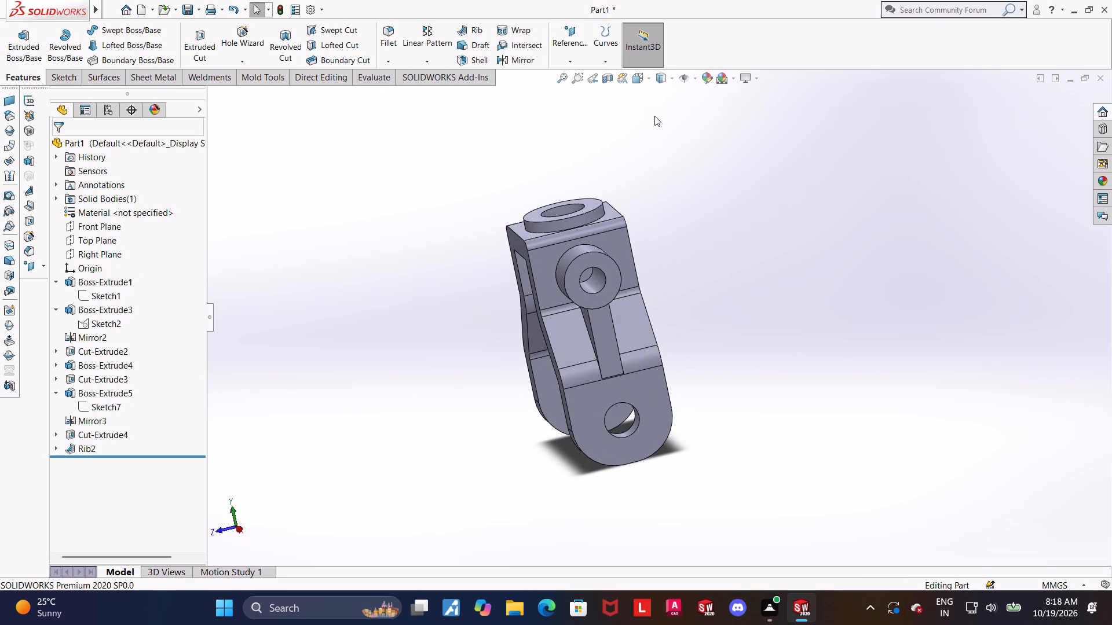
{"action": "key", "text": "ctrl+7"}
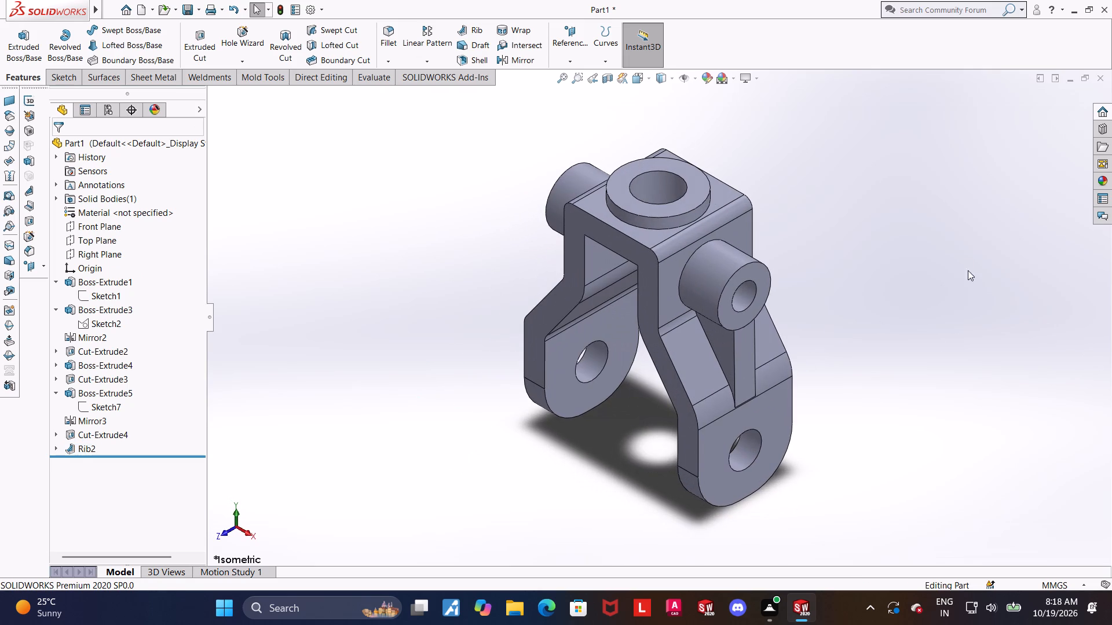
{"action": "scroll", "coordinate": [939, 285], "scroll_direction": "up", "scroll_amount": 1}
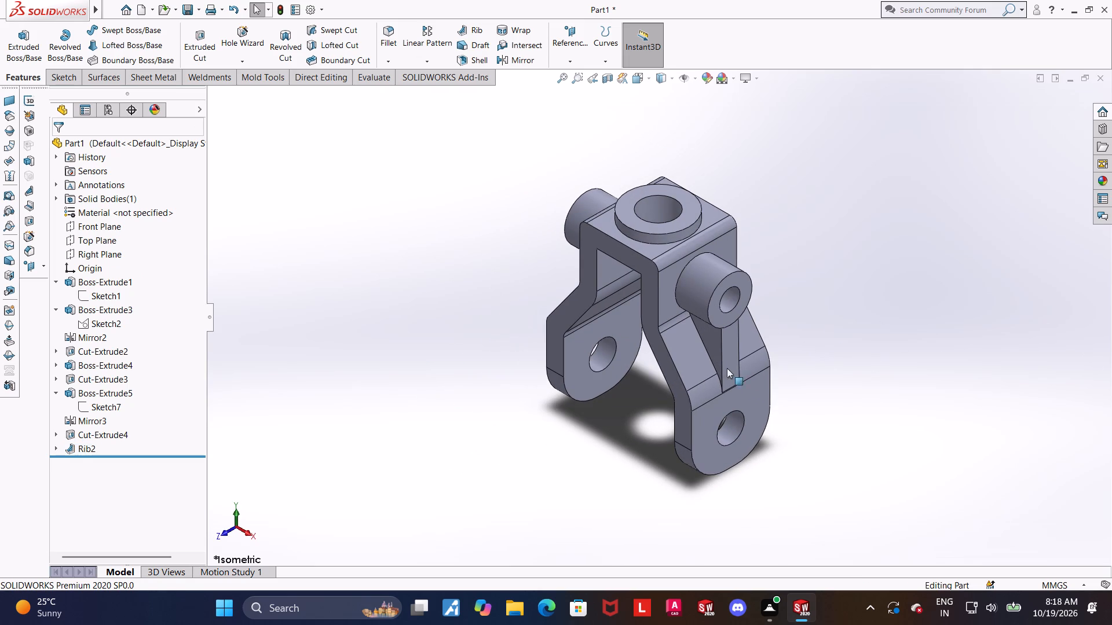
Examine the rib's lower end on the leg and the base profile sketch's dimensions face-on.
{"action": "scroll", "coordinate": [826, 386], "scroll_direction": "down", "scroll_amount": 2}
{"action": "scroll", "coordinate": [643, 383], "scroll_direction": "down", "scroll_amount": 5}
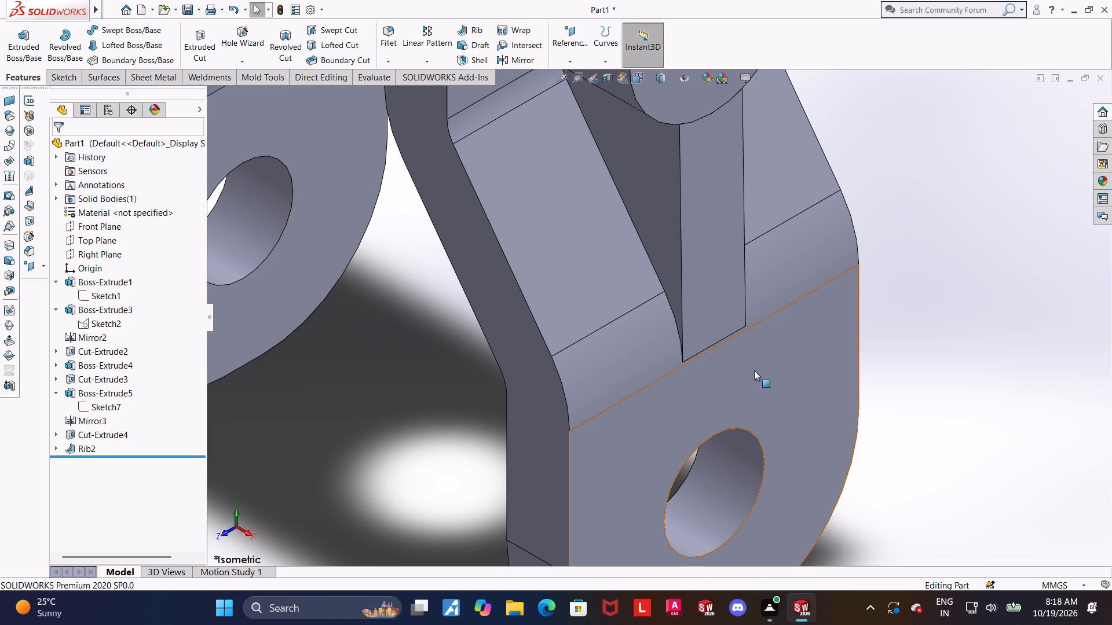
{"action": "scroll", "coordinate": [754, 370], "scroll_direction": "up", "scroll_amount": 1}
{"action": "scroll", "coordinate": [919, 362], "scroll_direction": "up", "scroll_amount": 3}
{"action": "middle_click_drag", "start_coordinate": [846, 348], "coordinate": [895, 252]}
{"action": "scroll", "coordinate": [882, 277], "scroll_direction": "up", "scroll_amount": 2}
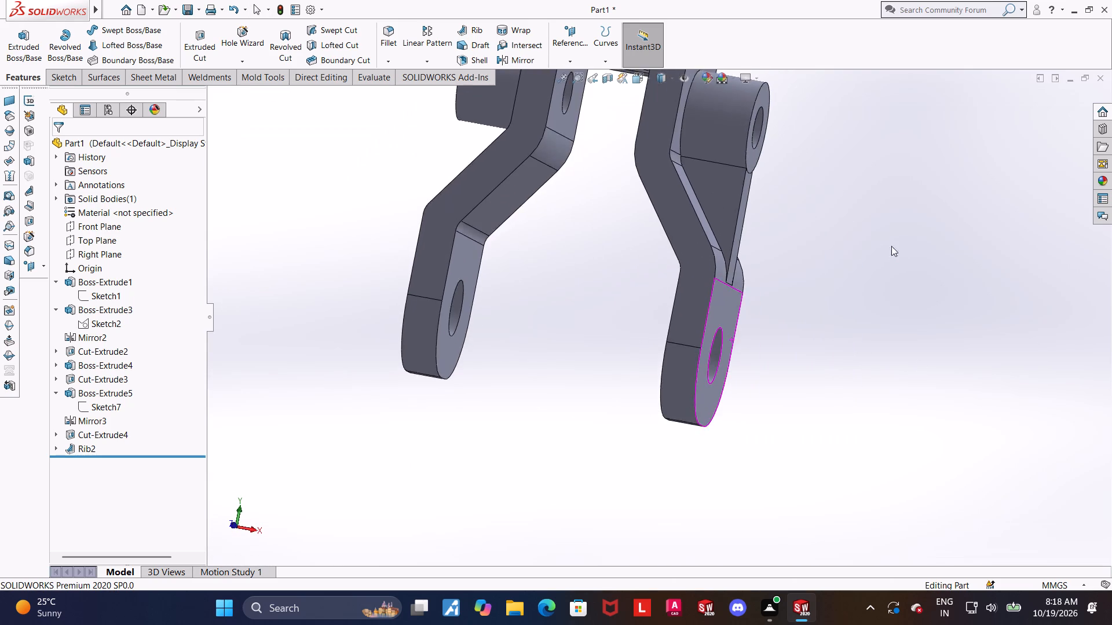
{"action": "left_click", "coordinate": [104, 299]}
{"action": "left_click", "coordinate": [142, 286]}
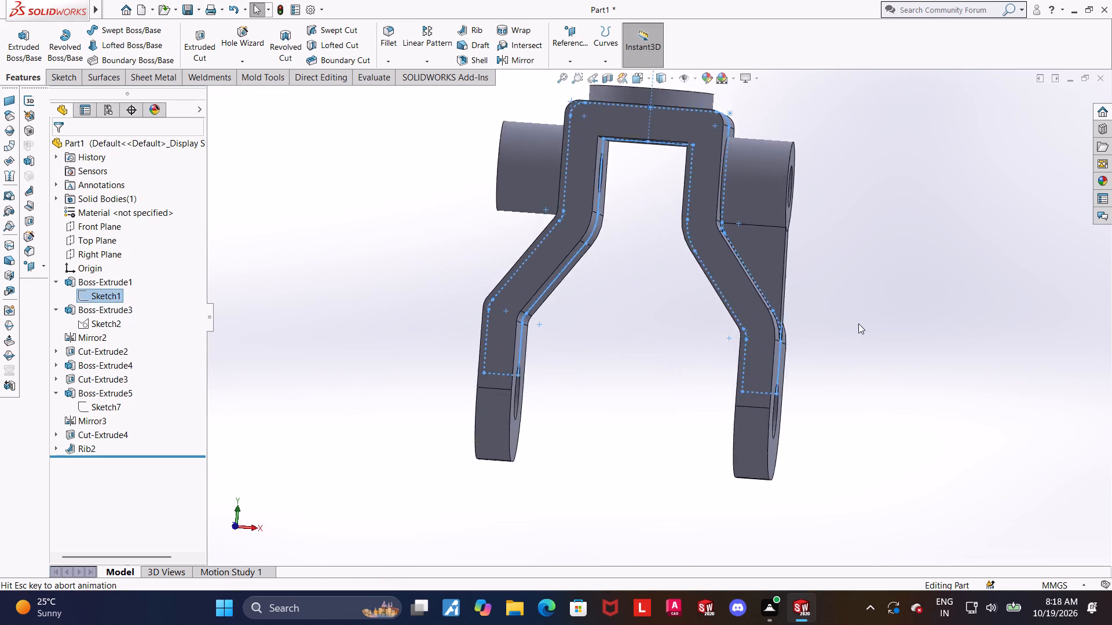
{"action": "scroll", "coordinate": [942, 420], "scroll_direction": "up", "scroll_amount": 2}
{"action": "scroll", "coordinate": [887, 395], "scroll_direction": "down", "scroll_amount": 2}
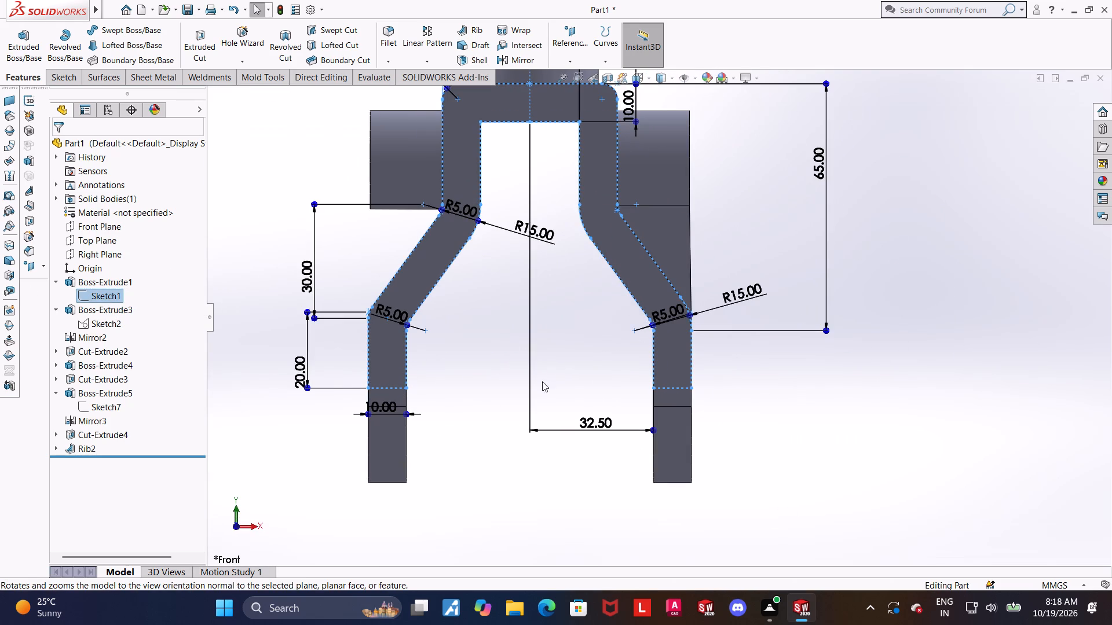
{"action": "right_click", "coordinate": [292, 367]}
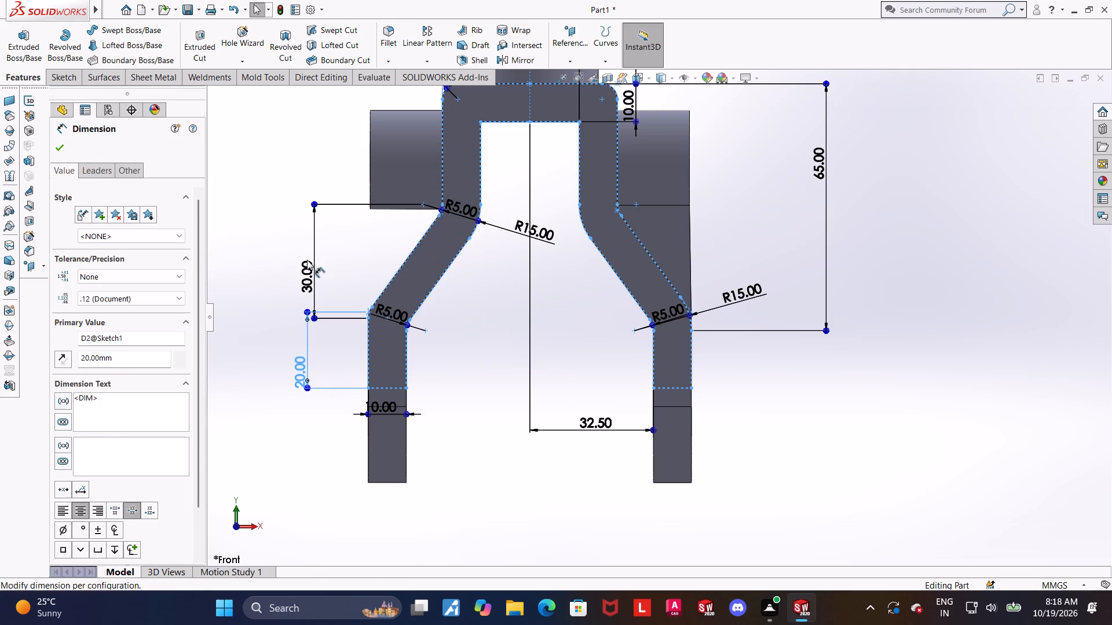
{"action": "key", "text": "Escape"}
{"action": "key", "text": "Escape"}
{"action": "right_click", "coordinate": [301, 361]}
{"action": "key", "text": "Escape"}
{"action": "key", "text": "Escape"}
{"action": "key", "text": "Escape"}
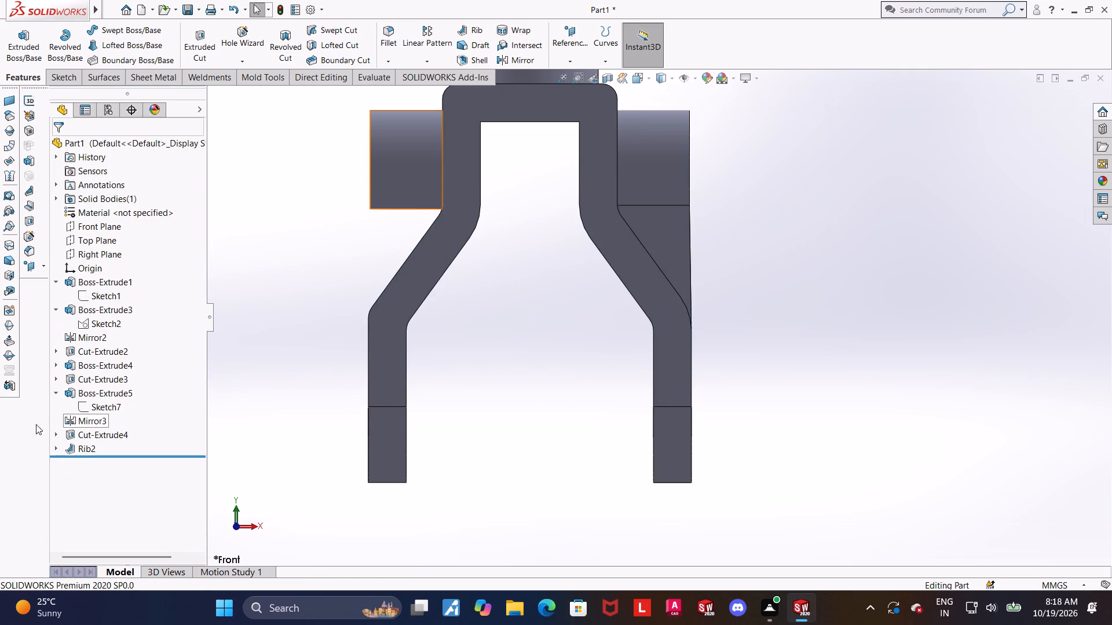
Open the base profile sketch for editing and delete the 20 mm height dimension of the leg's straight lower section.
{"action": "left_click", "coordinate": [97, 296]}
{"action": "left_click", "coordinate": [104, 266]}
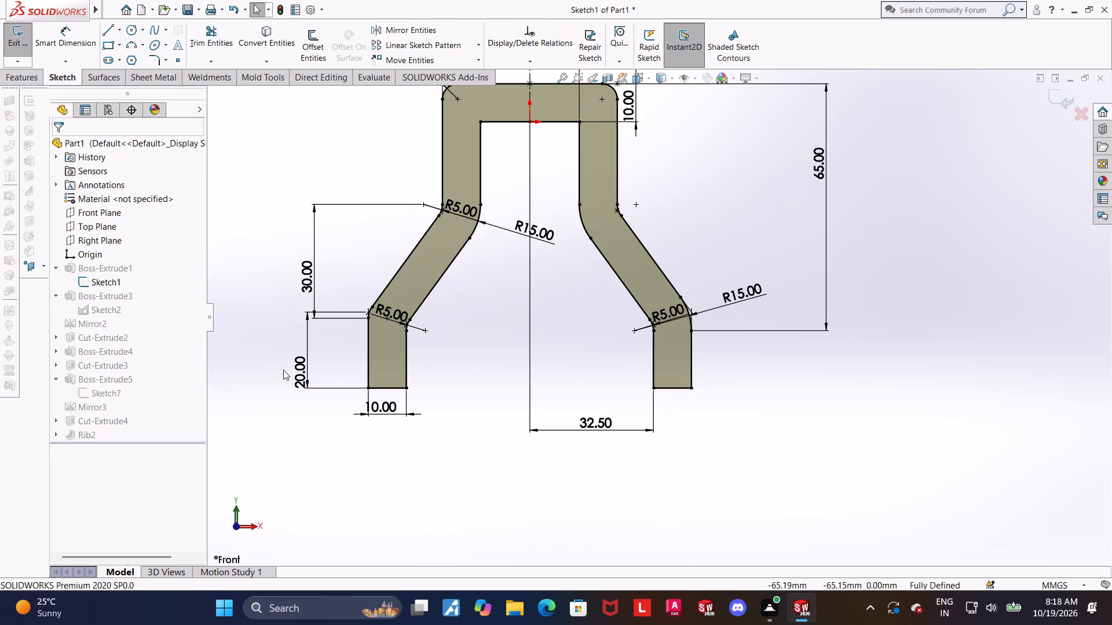
{"action": "right_click", "coordinate": [292, 370]}
{"action": "left_click", "coordinate": [335, 447]}
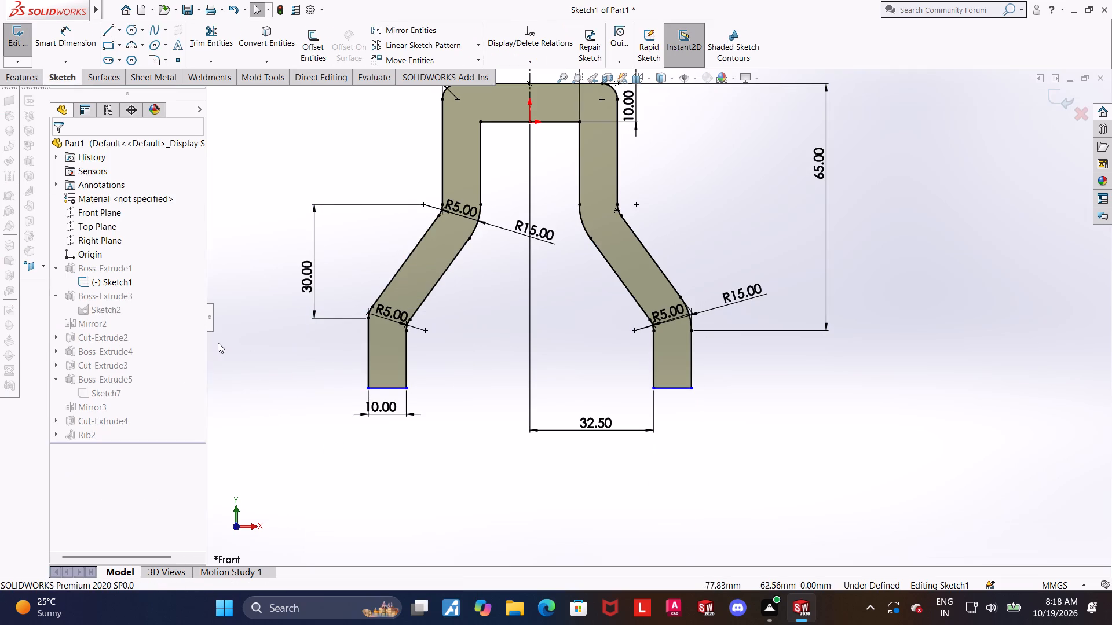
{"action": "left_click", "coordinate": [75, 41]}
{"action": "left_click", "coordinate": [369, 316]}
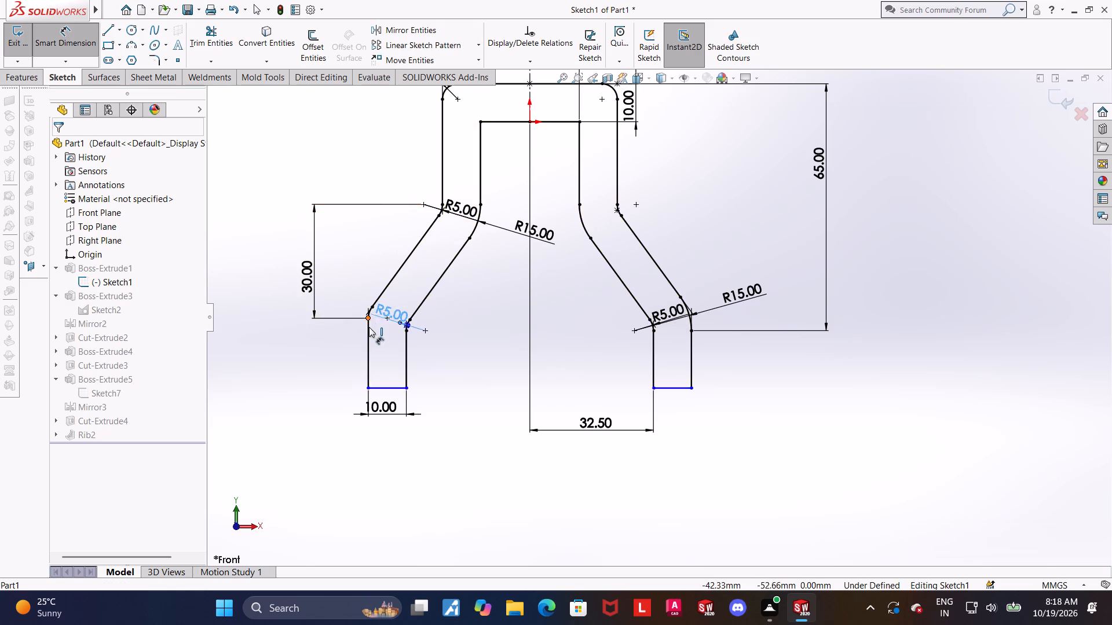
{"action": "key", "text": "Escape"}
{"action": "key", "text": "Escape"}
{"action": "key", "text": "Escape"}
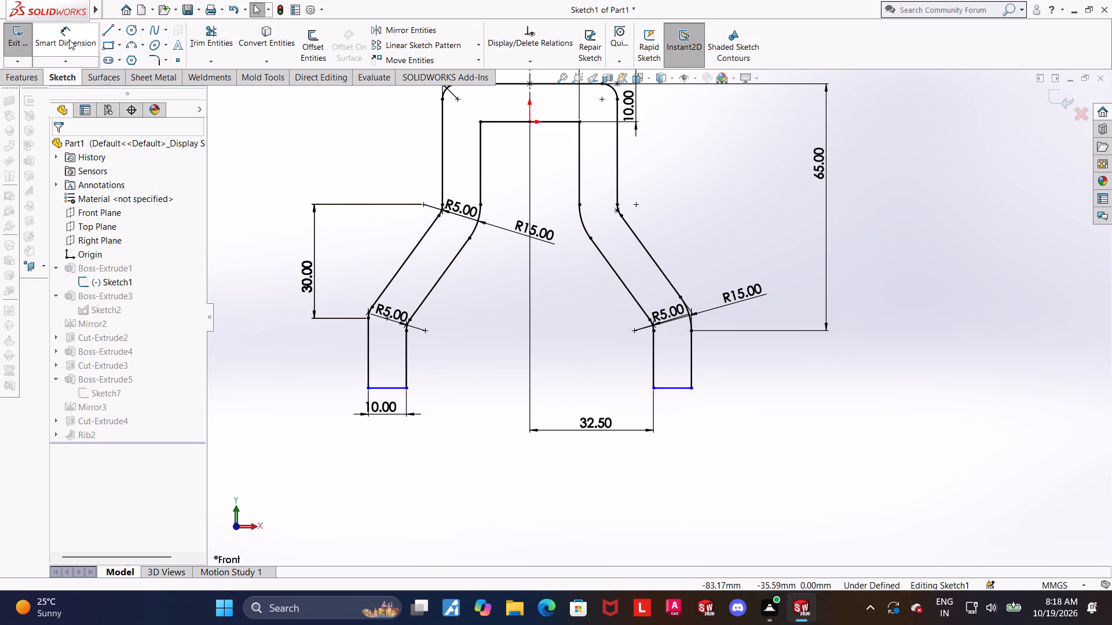
Dimension the leg's lower section at 20 mm from the outer bend's lower endpoint to the leg's bottom line.
{"action": "left_click", "coordinate": [68, 38]}
{"action": "left_click", "coordinate": [367, 318]}
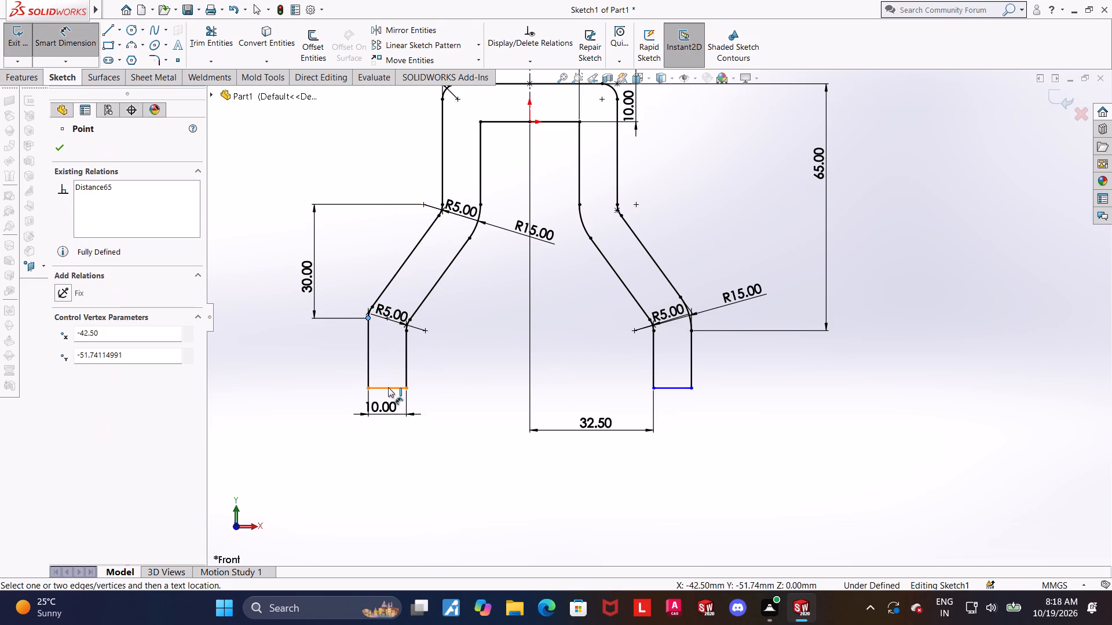
{"action": "left_click", "coordinate": [388, 387]}
{"action": "left_click", "coordinate": [321, 373]}
{"action": "type", "text": "20"}
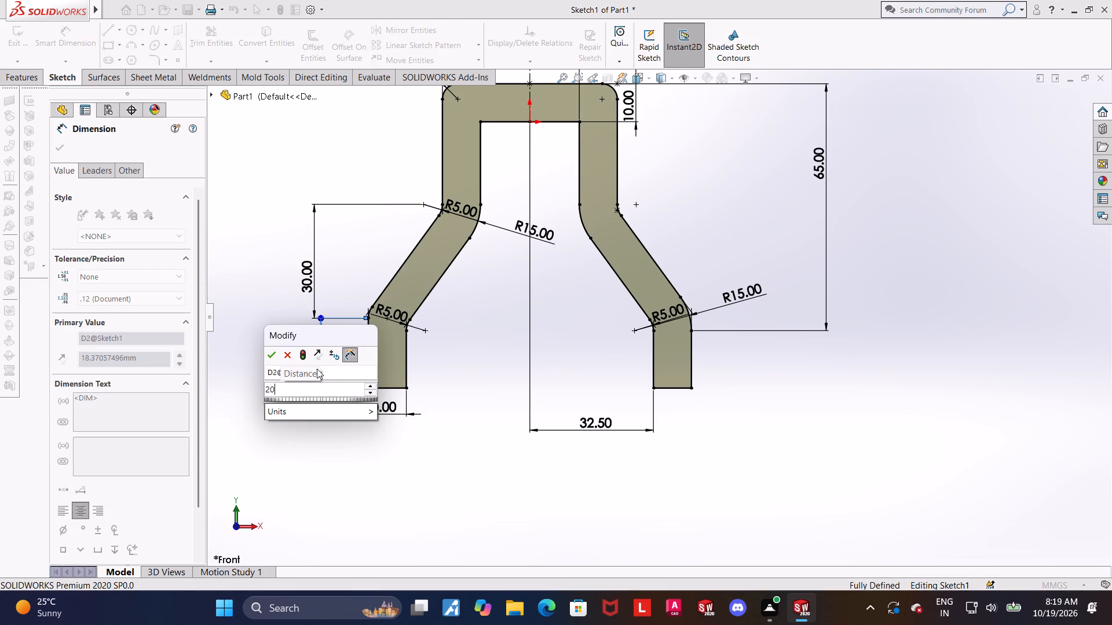
{"action": "key", "text": "Return"}
{"action": "key", "text": "Escape"}
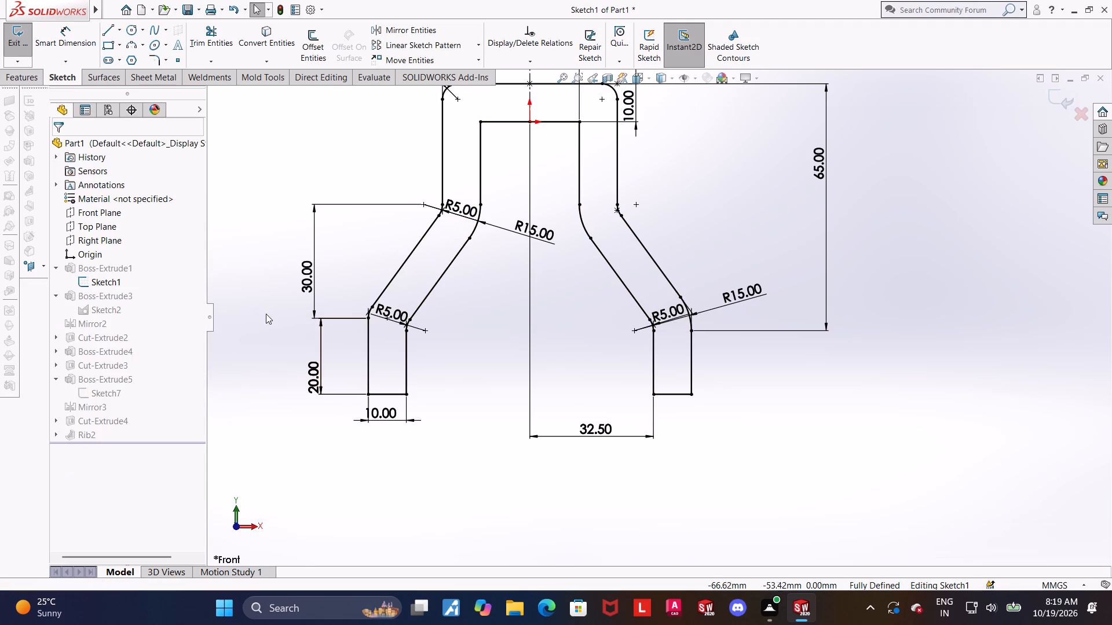
Examine the base profile sketch's dimensions, including the top thickness, bend radii, leg heights and overall height.
{"action": "scroll", "coordinate": [692, 397], "scroll_direction": "up", "scroll_amount": 1}
{"action": "scroll", "coordinate": [754, 388], "scroll_direction": "up", "scroll_amount": 1}
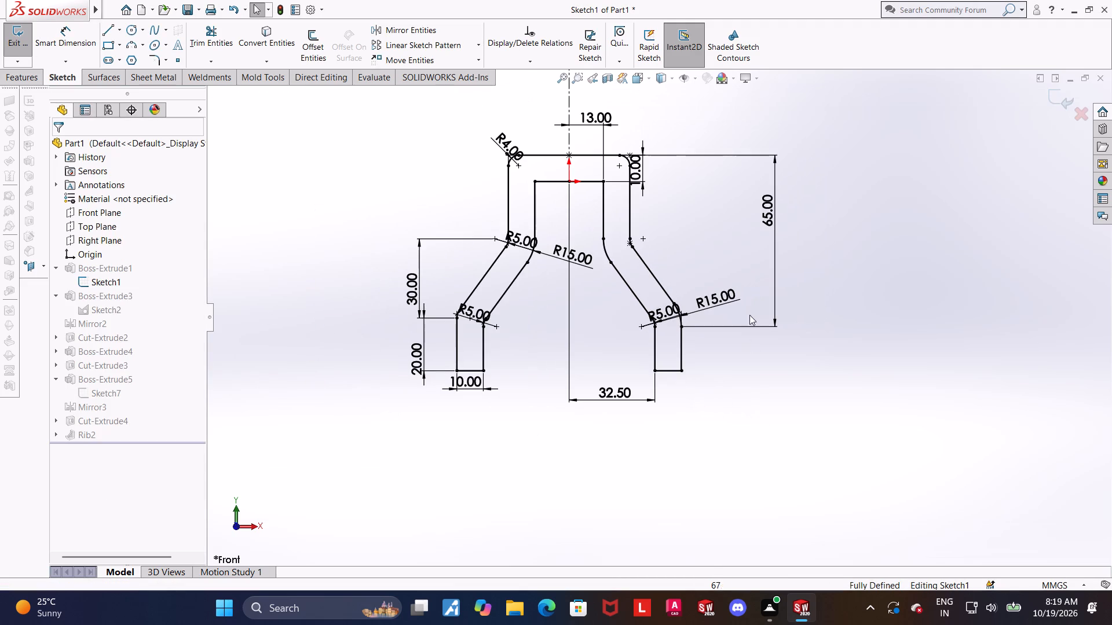
{"action": "scroll", "coordinate": [653, 150], "scroll_direction": "down", "scroll_amount": 2}
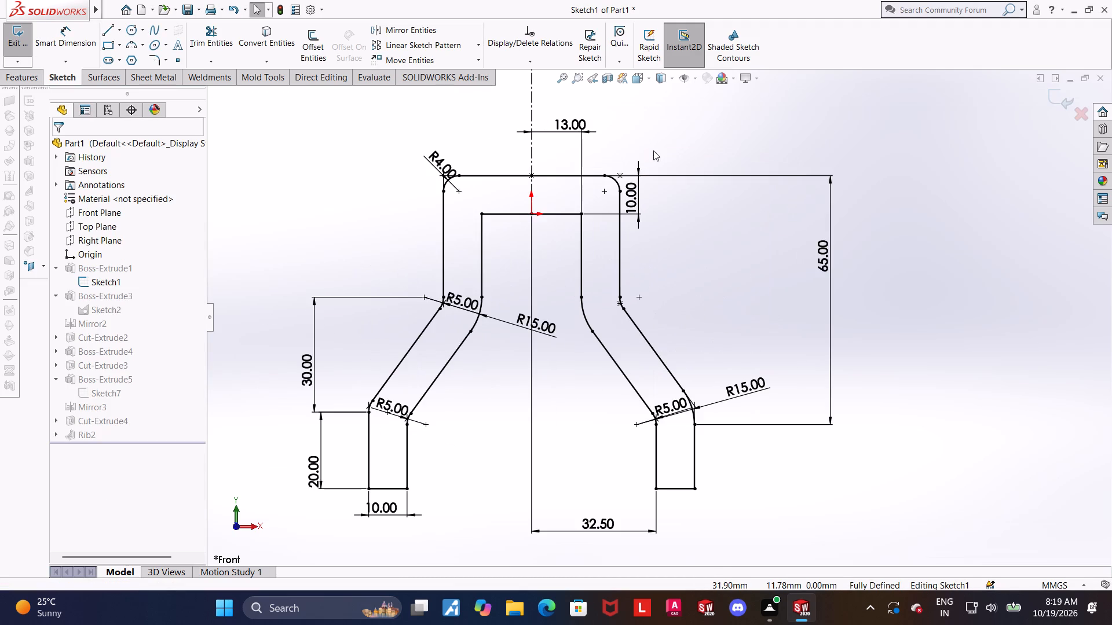
{"action": "scroll", "coordinate": [653, 150], "scroll_direction": "down", "scroll_amount": 1}
{"action": "scroll", "coordinate": [653, 150], "scroll_direction": "up", "scroll_amount": 1}
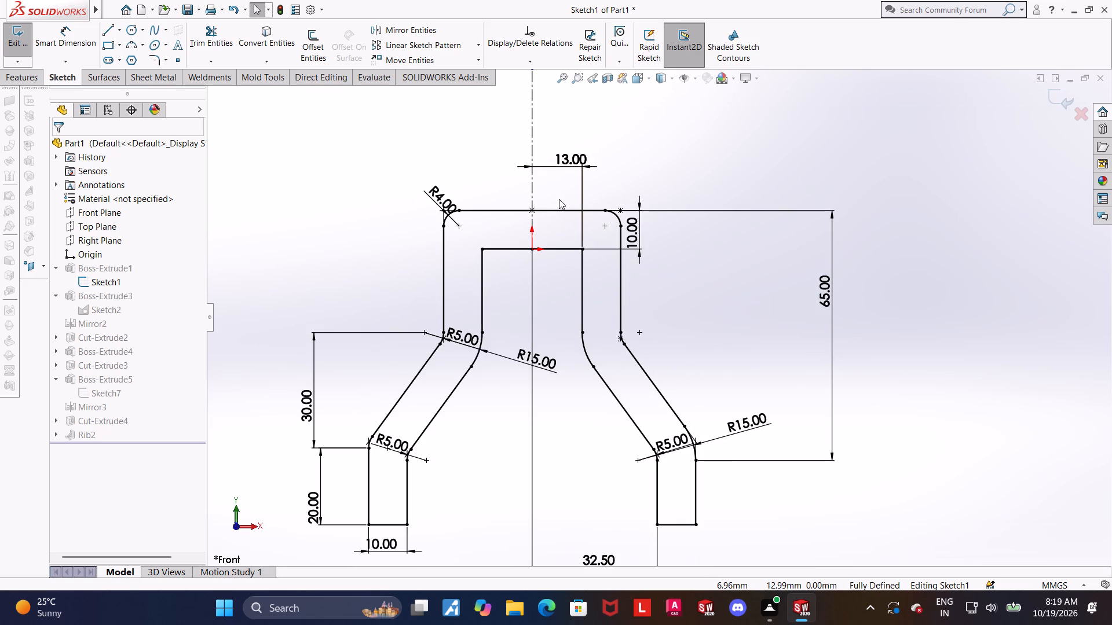
{"action": "scroll", "coordinate": [559, 199], "scroll_direction": "down", "scroll_amount": 1}
{"action": "scroll", "coordinate": [434, 358], "scroll_direction": "down", "scroll_amount": 2}
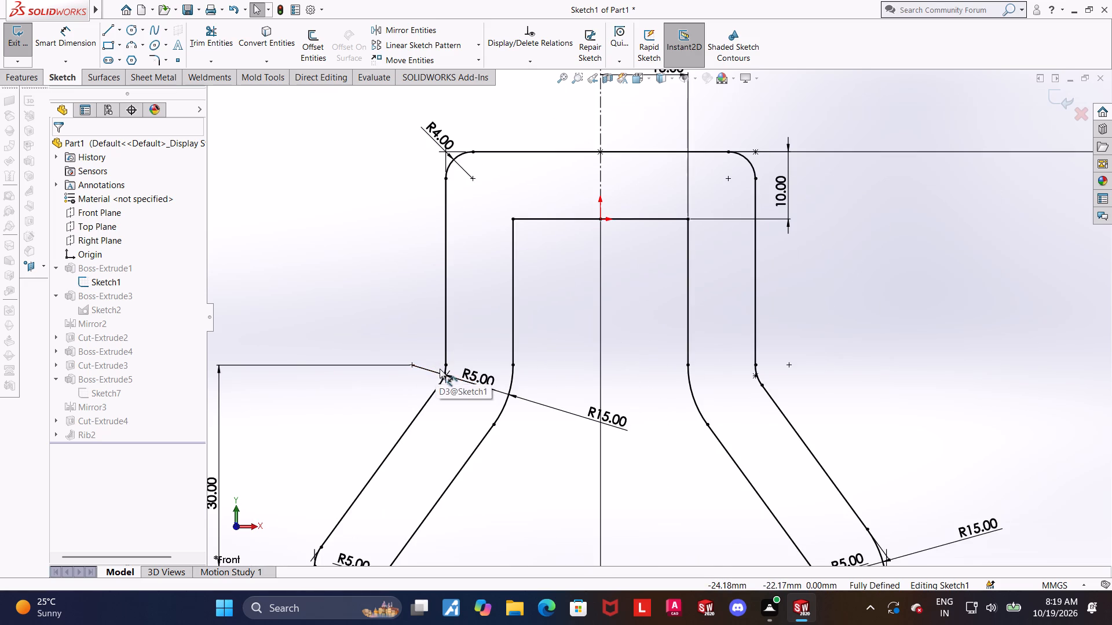
{"action": "scroll", "coordinate": [440, 370], "scroll_direction": "down", "scroll_amount": 4}
{"action": "scroll", "coordinate": [456, 367], "scroll_direction": "up", "scroll_amount": 4}
{"action": "scroll", "coordinate": [703, 373], "scroll_direction": "up", "scroll_amount": 5}
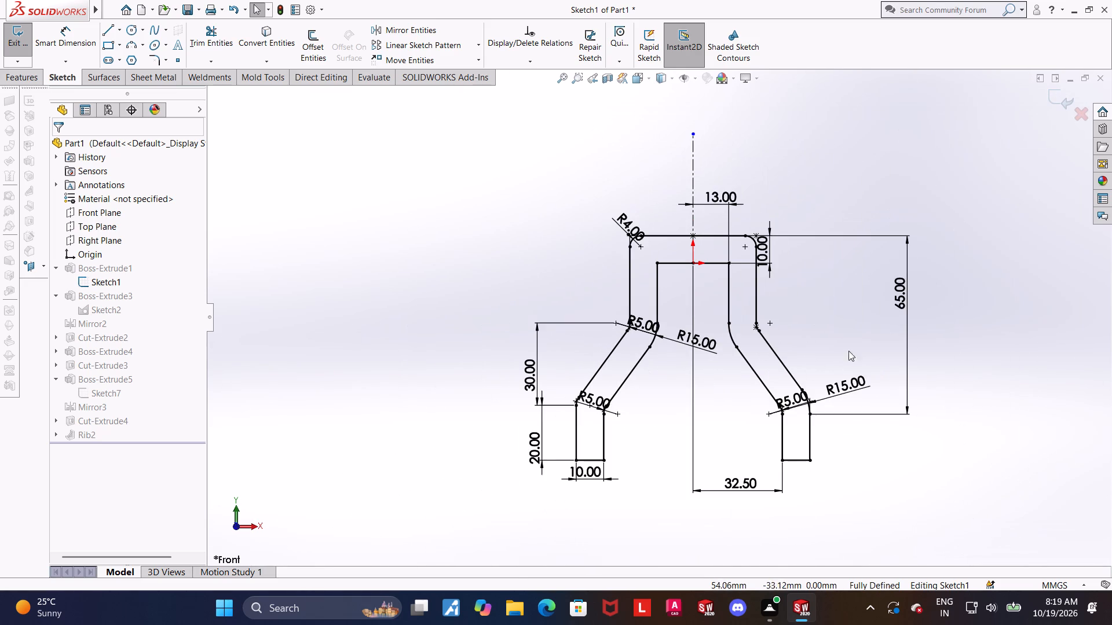
{"action": "scroll", "coordinate": [858, 340], "scroll_direction": "up", "scroll_amount": 1}
{"action": "scroll", "coordinate": [870, 261], "scroll_direction": "down", "scroll_amount": 1}
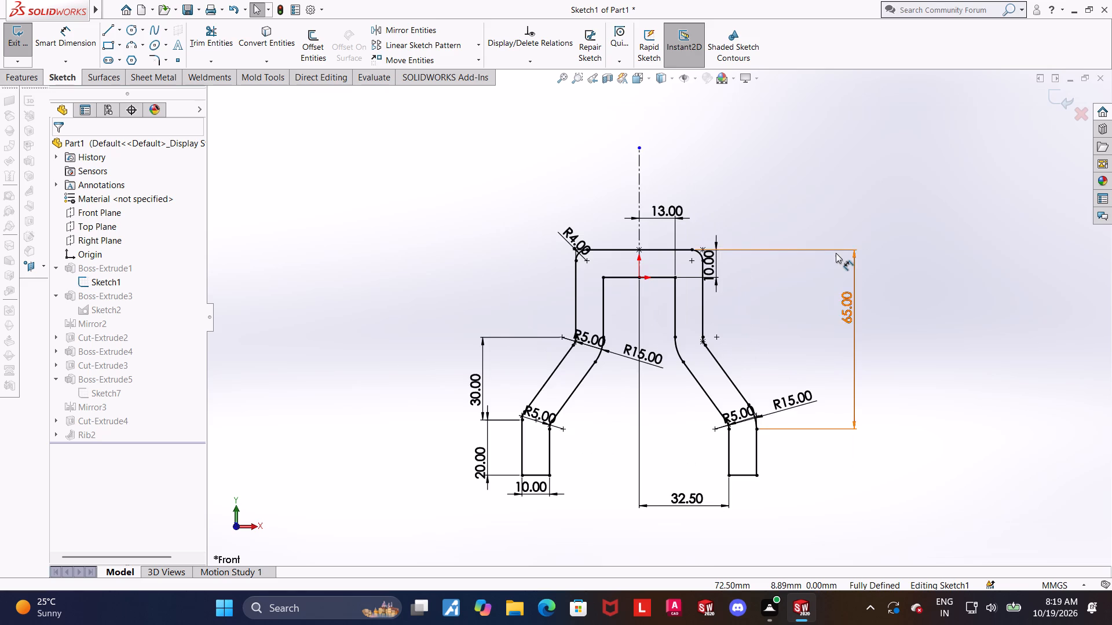
{"action": "scroll", "coordinate": [836, 253], "scroll_direction": "down", "scroll_amount": 1}
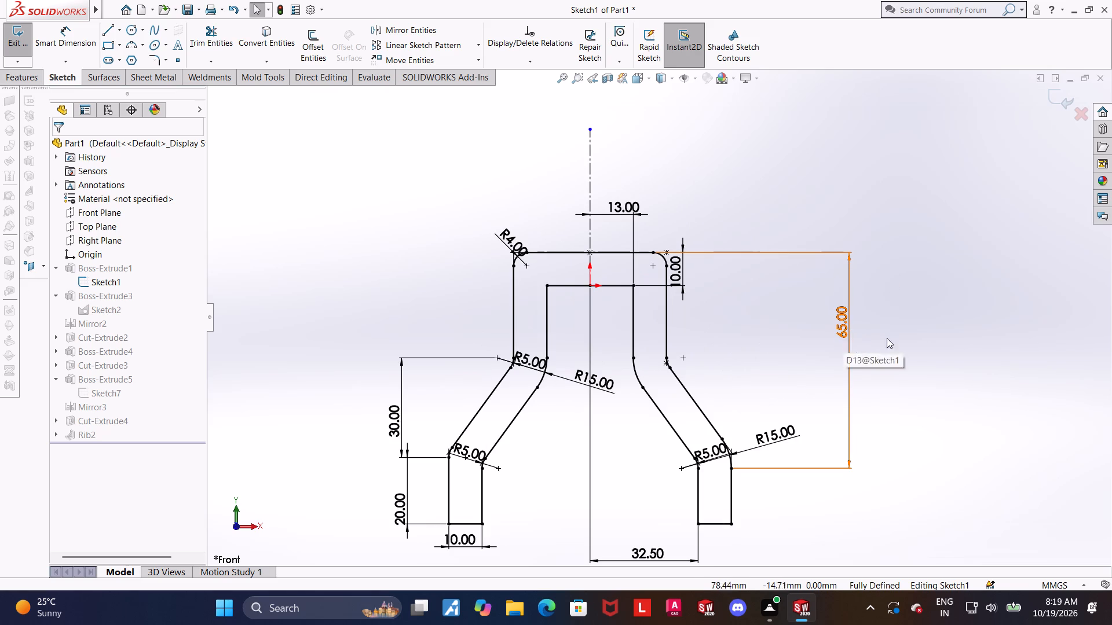
{"action": "scroll", "coordinate": [894, 326], "scroll_direction": "down", "scroll_amount": 1}
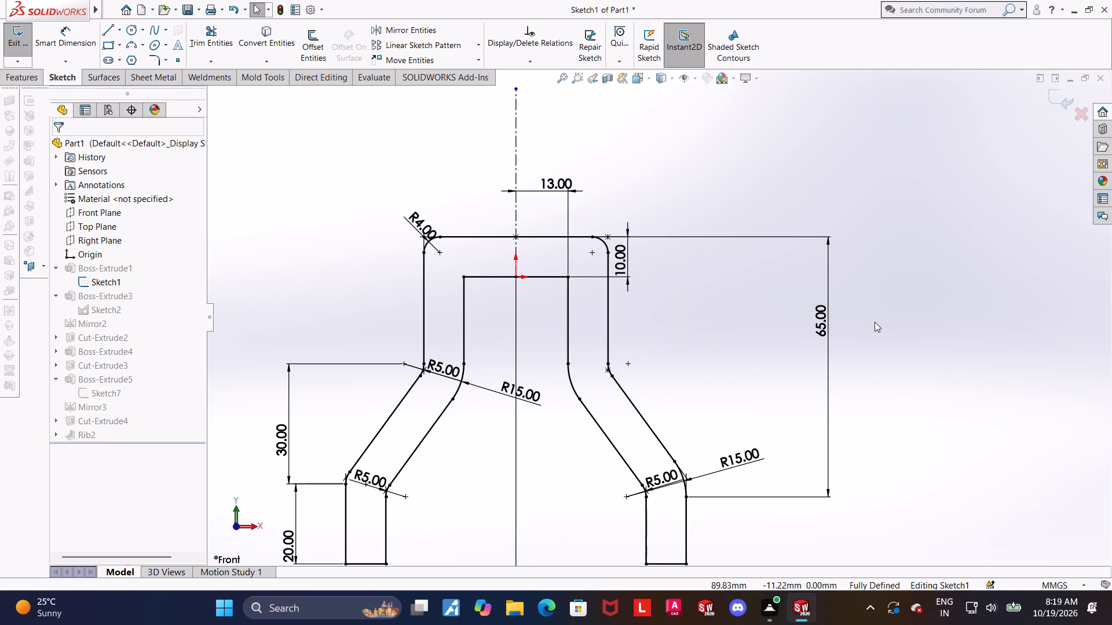
{"action": "scroll", "coordinate": [872, 322], "scroll_direction": "up", "scroll_amount": 1}
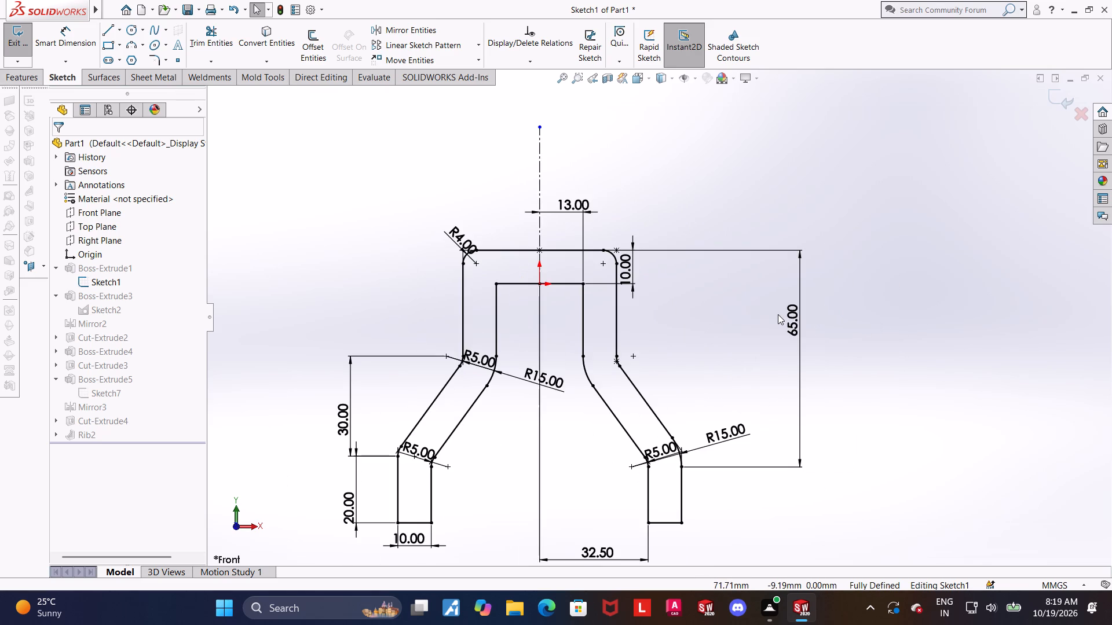
{"action": "scroll", "coordinate": [778, 310], "scroll_direction": "up", "scroll_amount": 2}
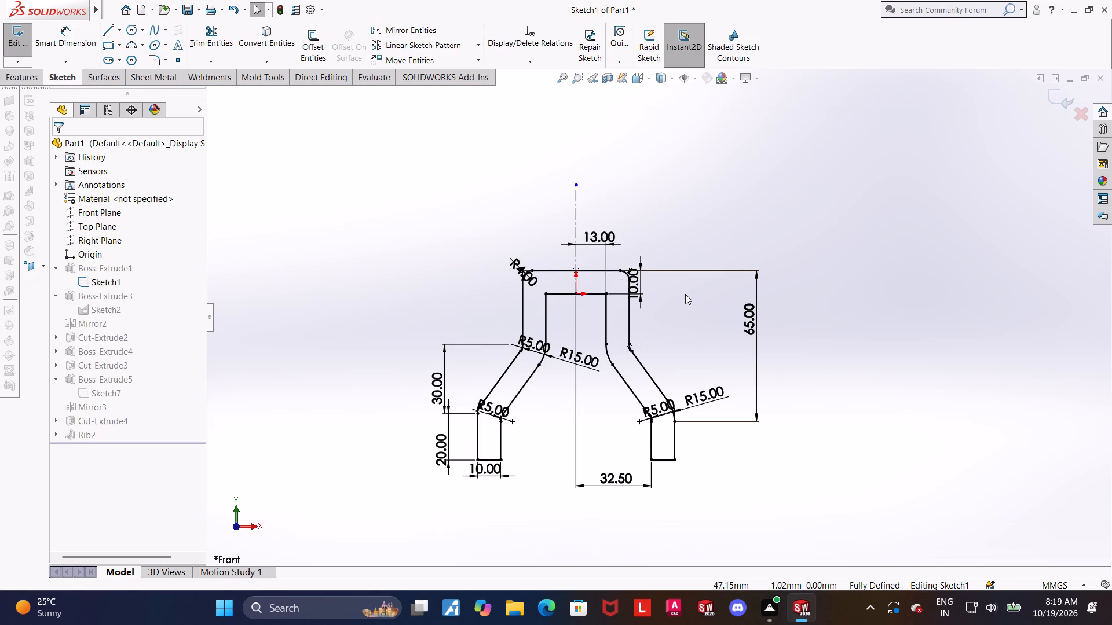
{"action": "scroll", "coordinate": [697, 334], "scroll_direction": "up", "scroll_amount": 1}
{"action": "scroll", "coordinate": [644, 363], "scroll_direction": "down", "scroll_amount": 1}
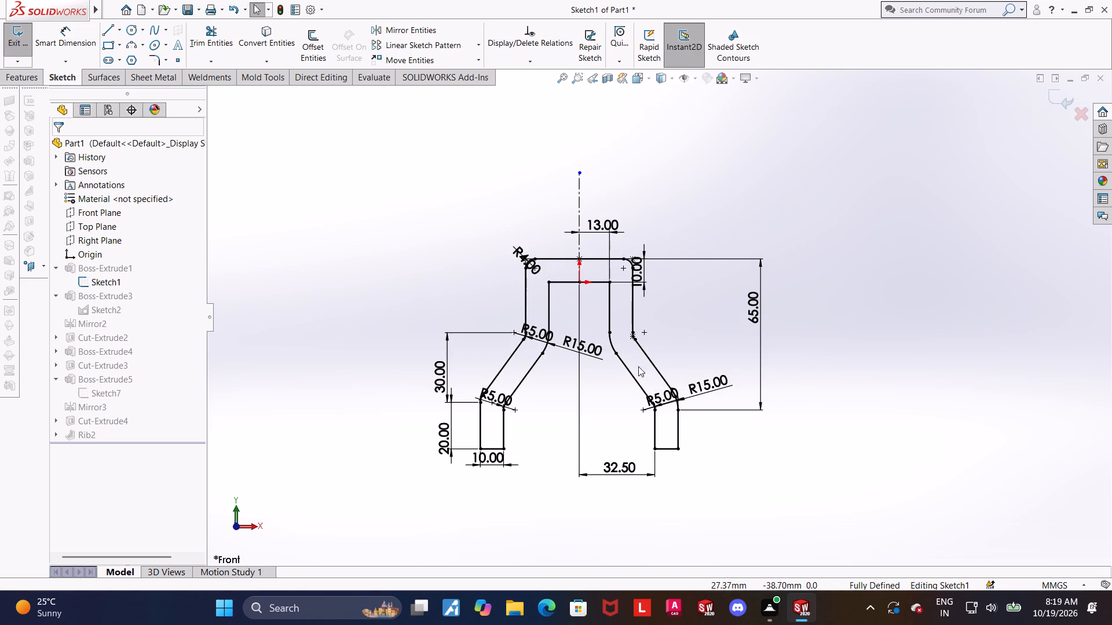
{"action": "scroll", "coordinate": [563, 326], "scroll_direction": "down", "scroll_amount": 1}
{"action": "scroll", "coordinate": [661, 280], "scroll_direction": "down", "scroll_amount": 2}
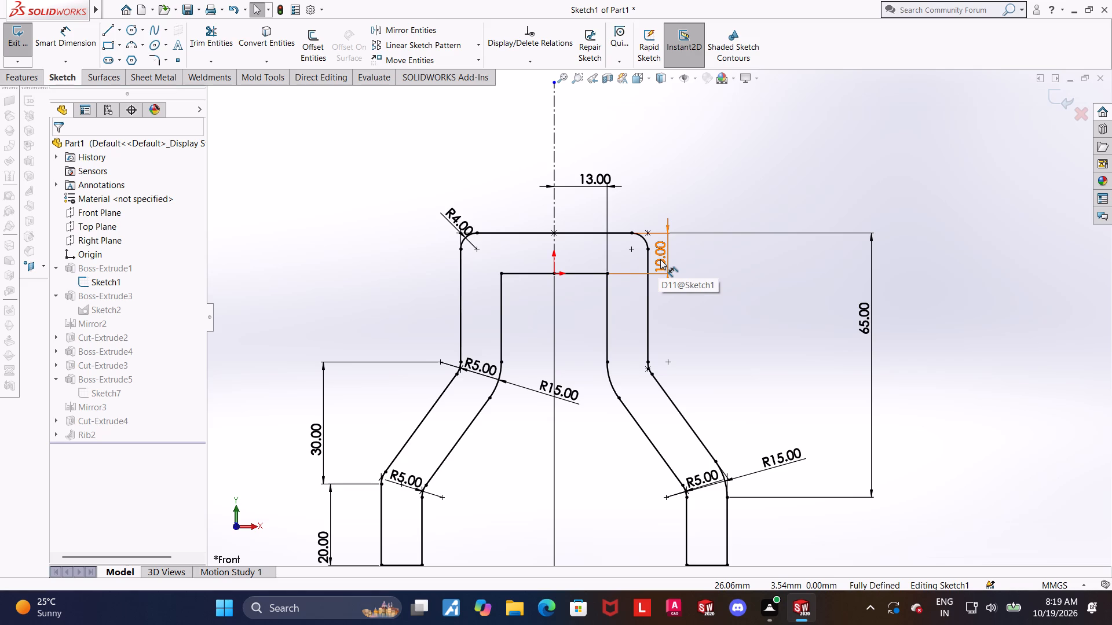
{"action": "scroll", "coordinate": [660, 259], "scroll_direction": "up", "scroll_amount": 1}
{"action": "scroll", "coordinate": [625, 259], "scroll_direction": "down", "scroll_amount": 1}
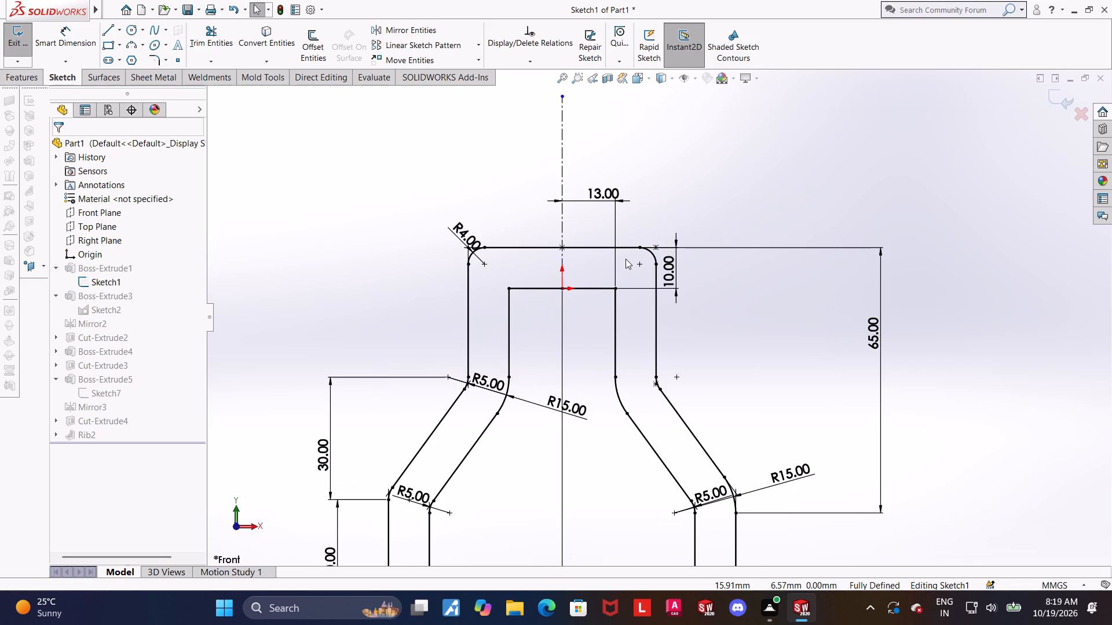
{"action": "scroll", "coordinate": [625, 259], "scroll_direction": "down", "scroll_amount": 1}
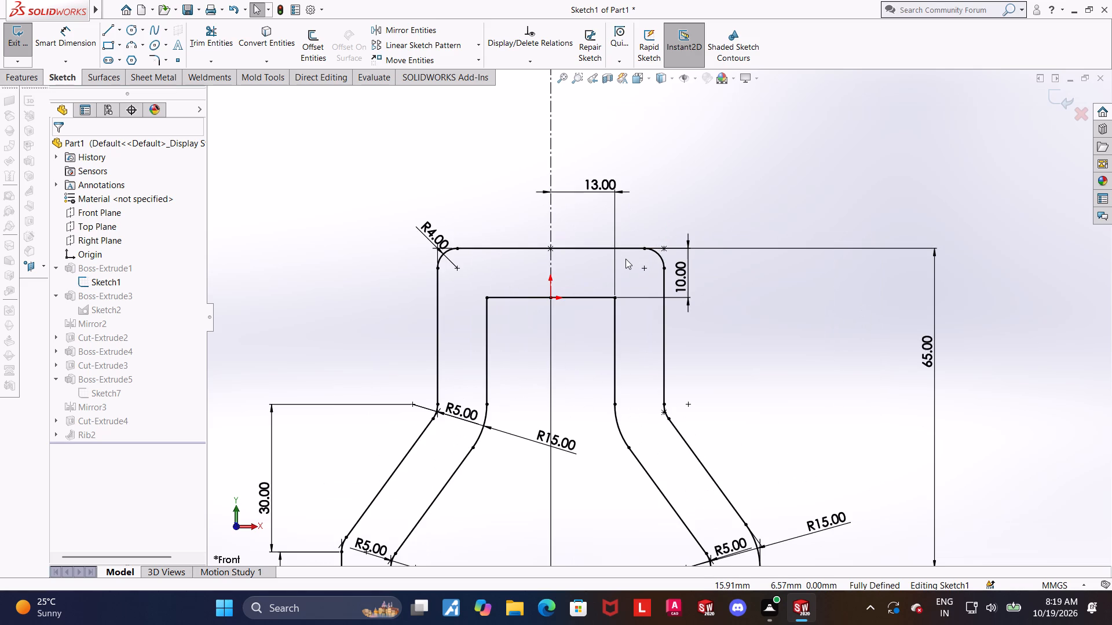
{"action": "scroll", "coordinate": [625, 259], "scroll_direction": "up", "scroll_amount": 1}
{"action": "scroll", "coordinate": [625, 259], "scroll_direction": "down", "scroll_amount": 1}
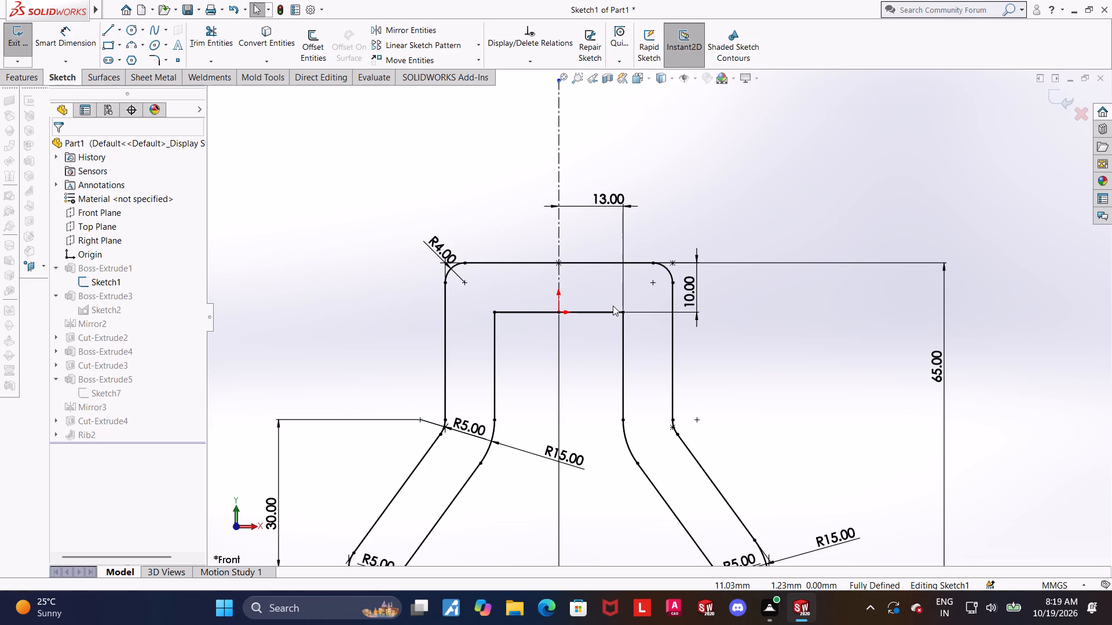
{"action": "scroll", "coordinate": [613, 306], "scroll_direction": "up", "scroll_amount": 1}
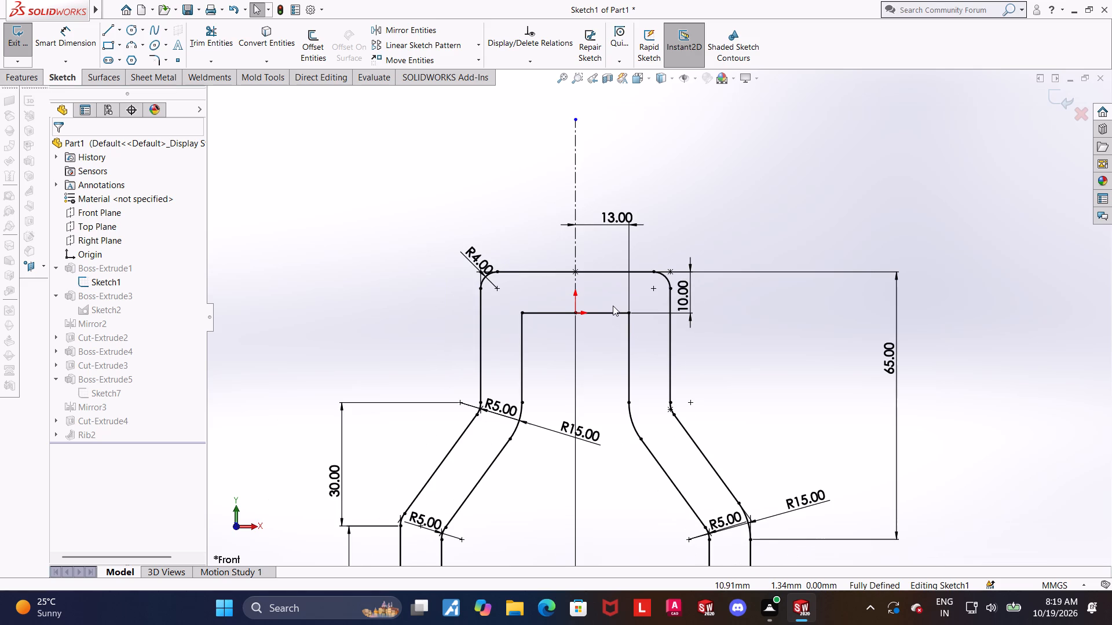
{"action": "scroll", "coordinate": [613, 306], "scroll_direction": "down", "scroll_amount": 1}
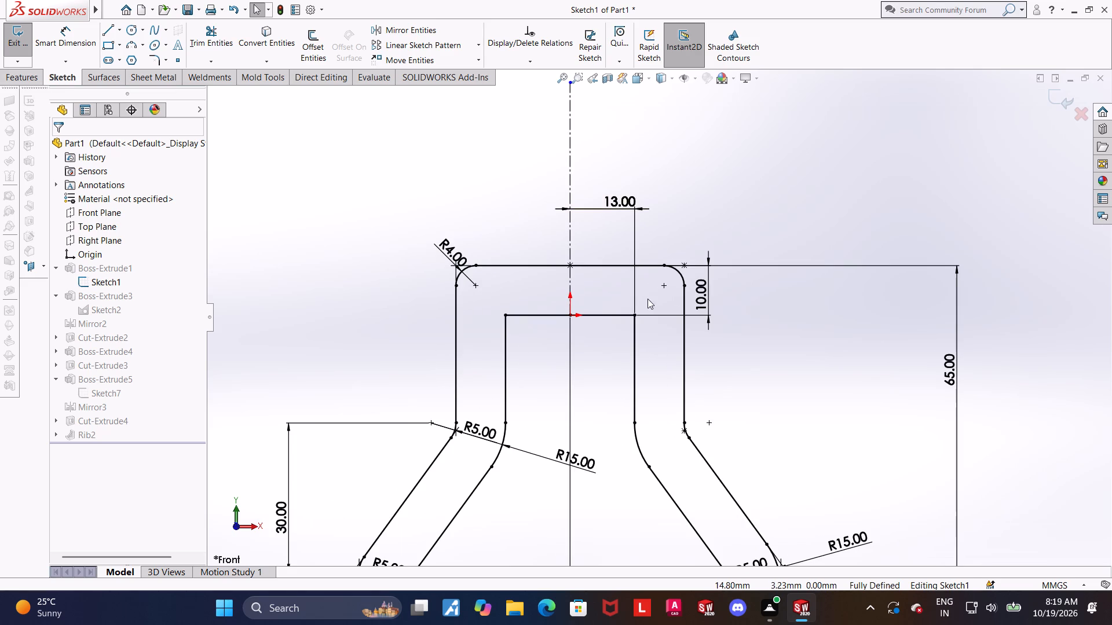
{"action": "scroll", "coordinate": [685, 285], "scroll_direction": "up", "scroll_amount": 1}
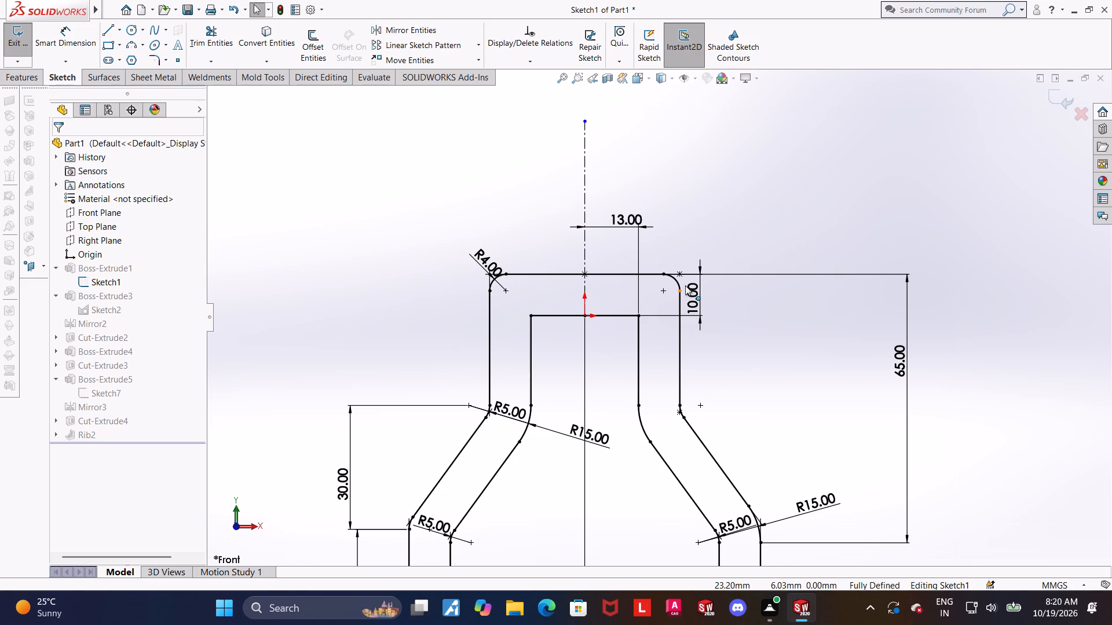
{"action": "scroll", "coordinate": [580, 329], "scroll_direction": "up", "scroll_amount": 1}
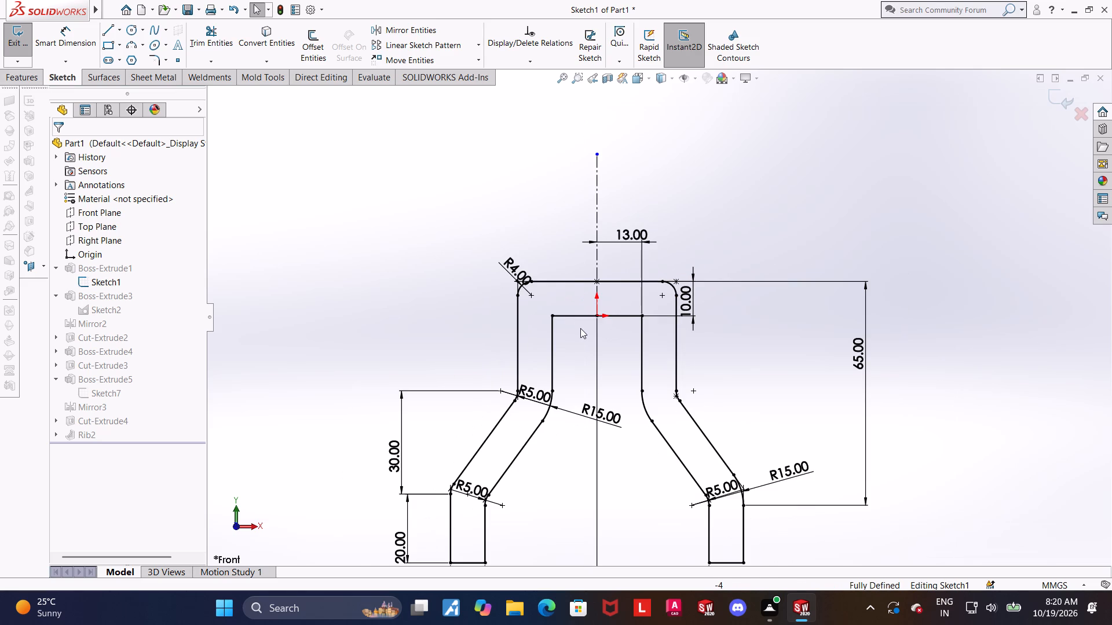
{"action": "scroll", "coordinate": [580, 328], "scroll_direction": "up", "scroll_amount": 3}
{"action": "scroll", "coordinate": [580, 328], "scroll_direction": "down", "scroll_amount": 1}
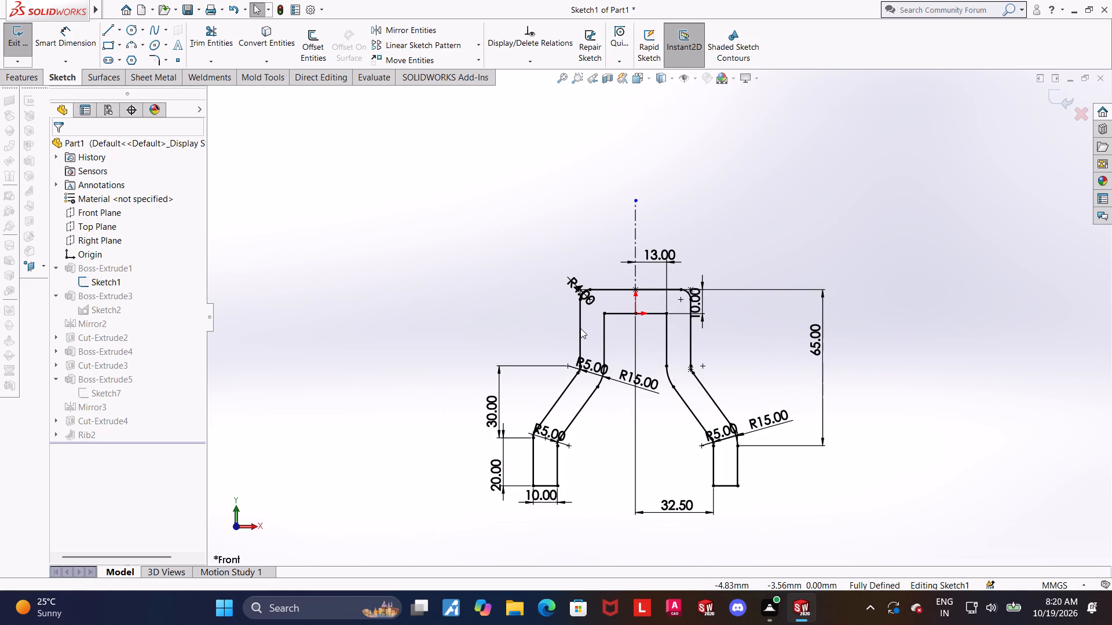
Exit the base profile sketch to rebuild the bracket with the edited leg dimension.
{"action": "middle_click_drag", "start_coordinate": [738, 297], "coordinate": [705, 307]}
{"action": "left_click", "coordinate": [1062, 98]}
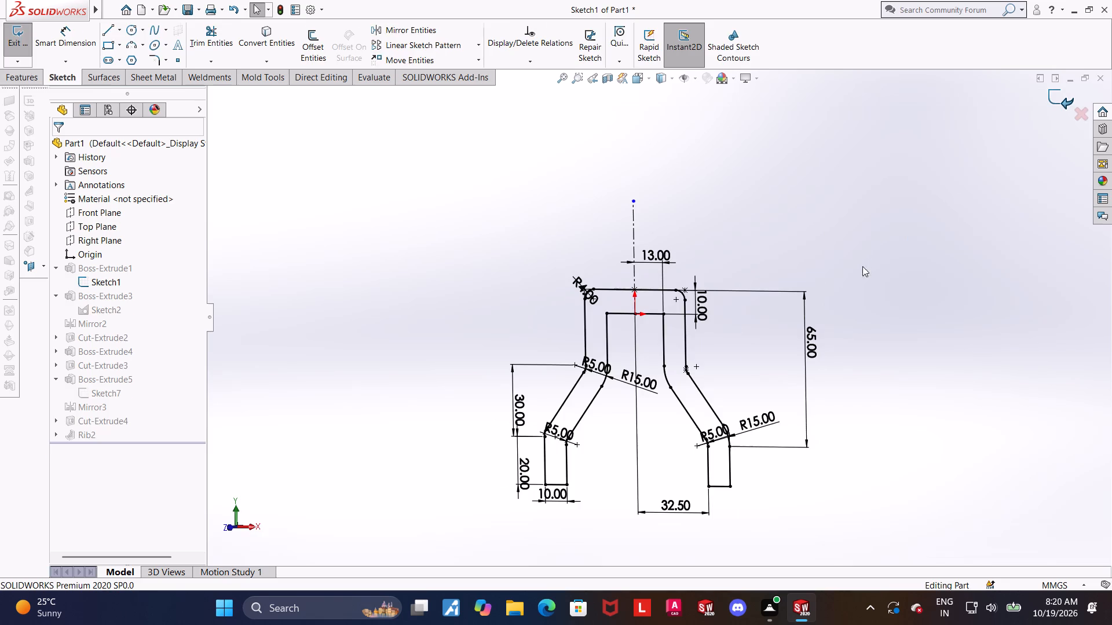
{"action": "middle_click_drag", "start_coordinate": [811, 284], "coordinate": [780, 308]}
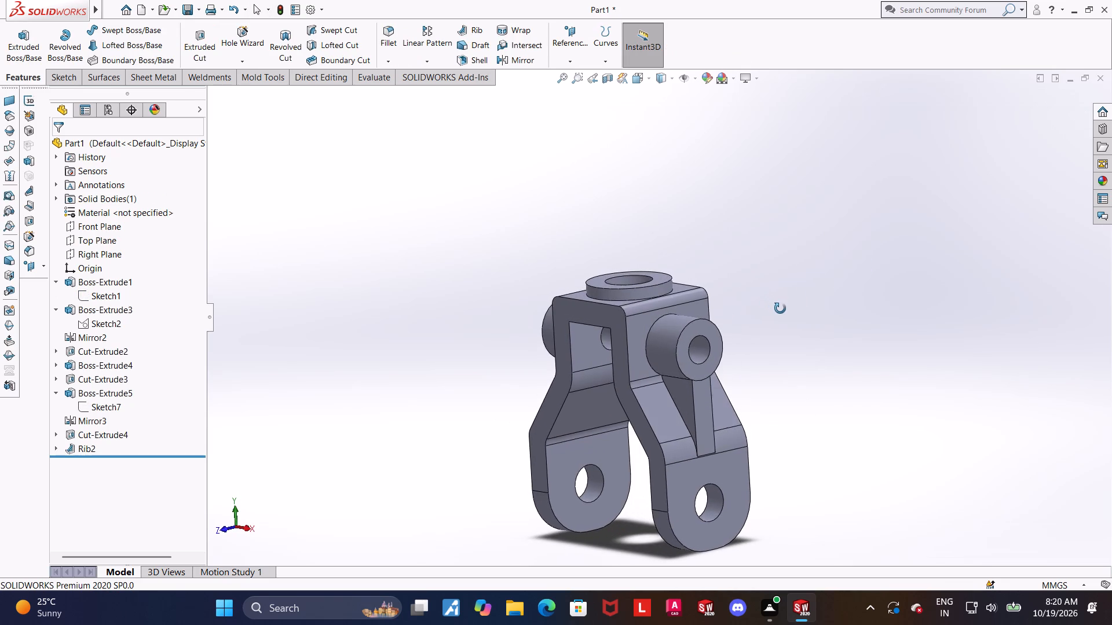
Examine the rebuilt bracket's side boss, rib and leg from angled views and the right side view.
{"action": "middle_click_drag", "start_coordinate": [780, 308], "coordinate": [782, 313]}
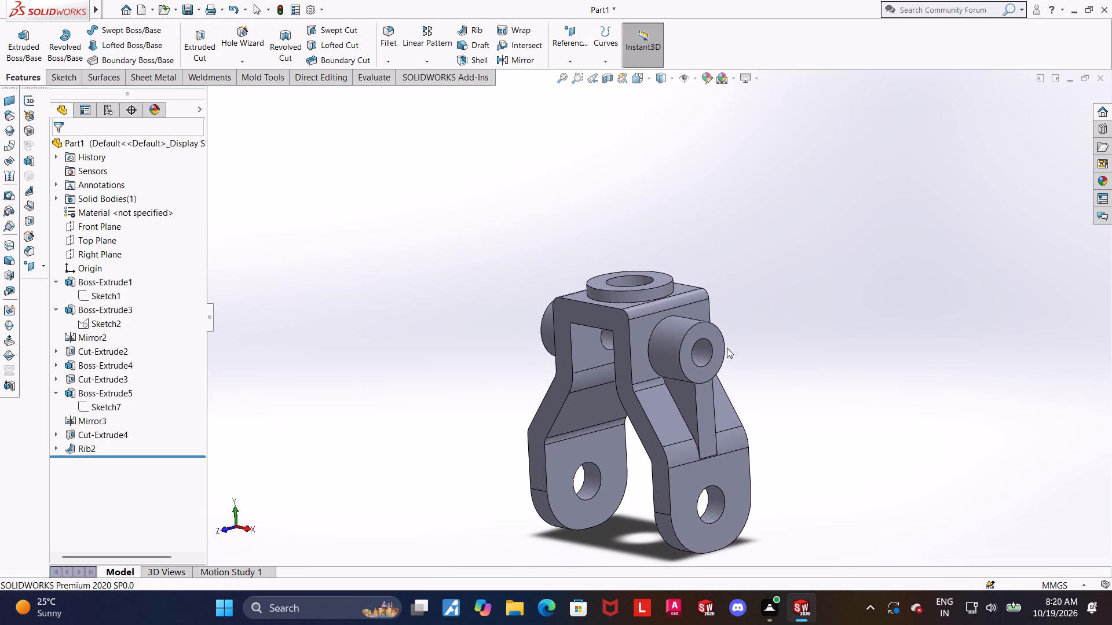
{"action": "scroll", "coordinate": [727, 348], "scroll_direction": "down", "scroll_amount": 3}
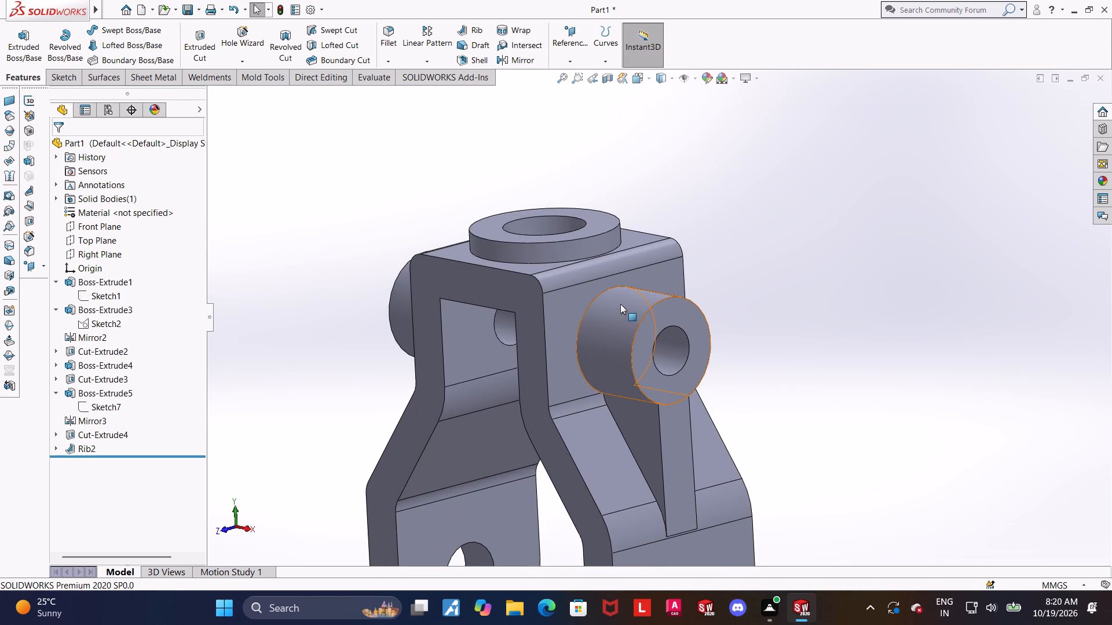
{"action": "scroll", "coordinate": [617, 301], "scroll_direction": "up", "scroll_amount": 4}
{"action": "left_click", "coordinate": [639, 78]}
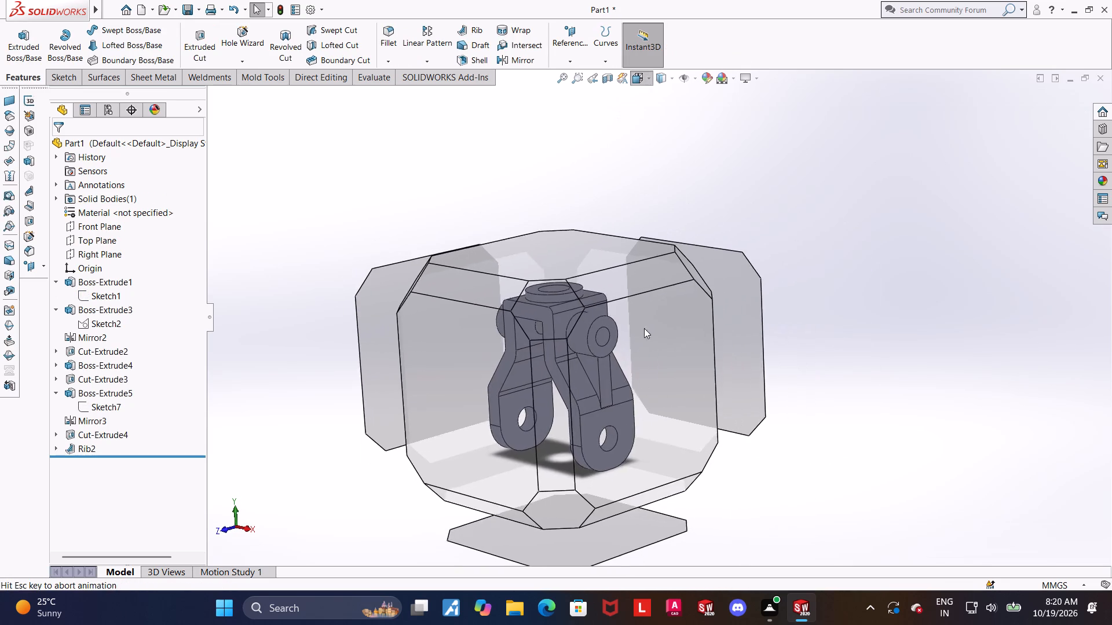
{"action": "left_click", "coordinate": [589, 368]}
{"action": "scroll", "coordinate": [800, 368], "scroll_direction": "up", "scroll_amount": 2}
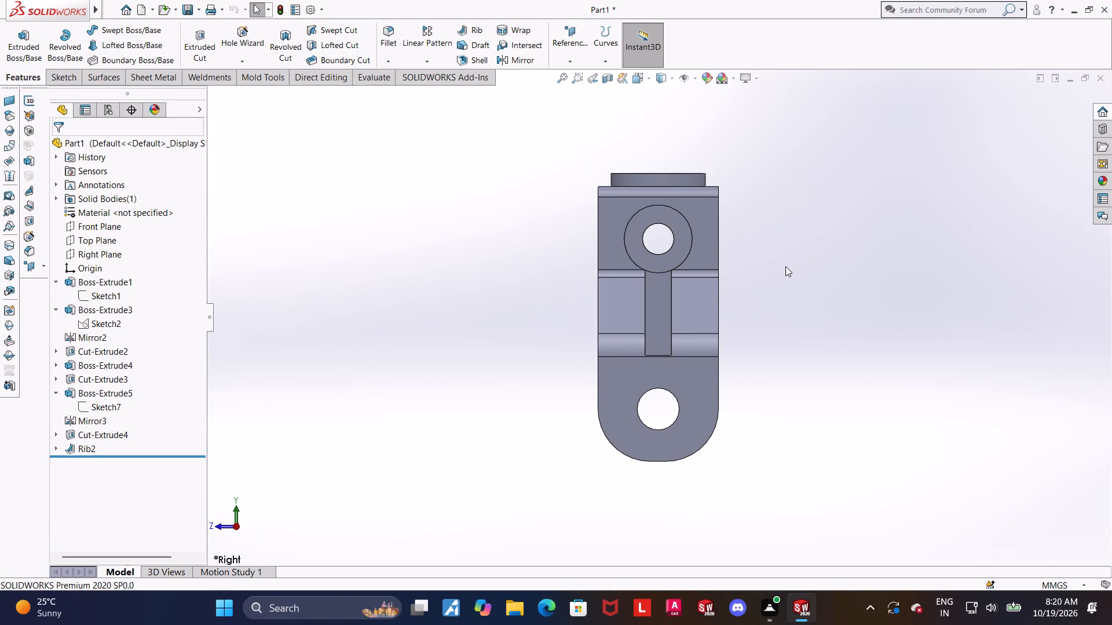
{"action": "scroll", "coordinate": [785, 266], "scroll_direction": "down", "scroll_amount": 2}
{"action": "scroll", "coordinate": [785, 266], "scroll_direction": "up", "scroll_amount": 3}
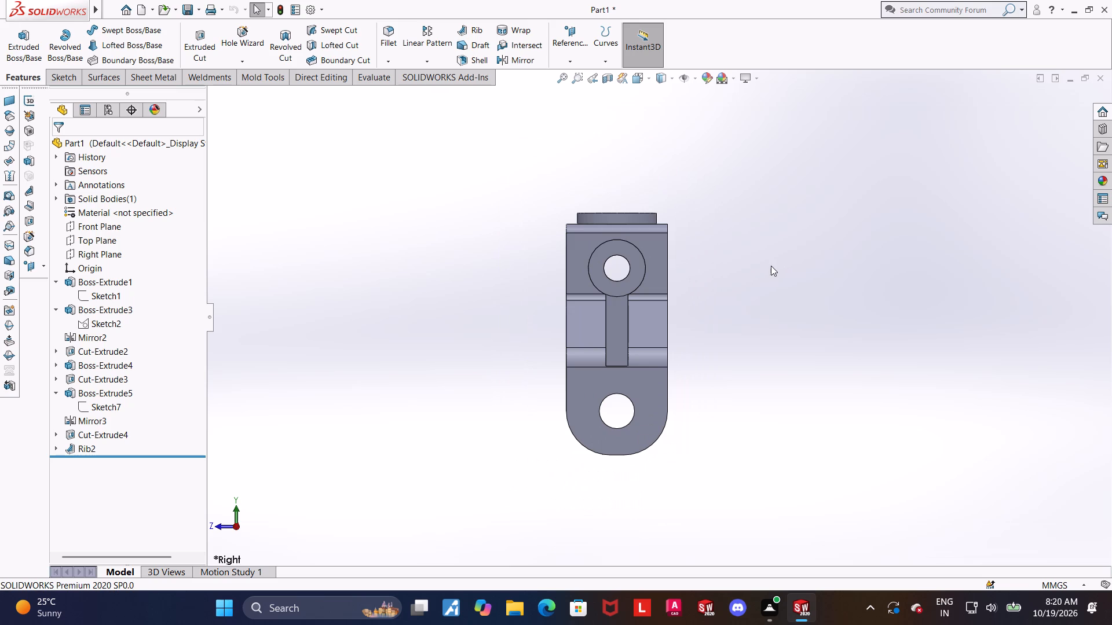
{"action": "scroll", "coordinate": [716, 316], "scroll_direction": "up", "scroll_amount": 1}
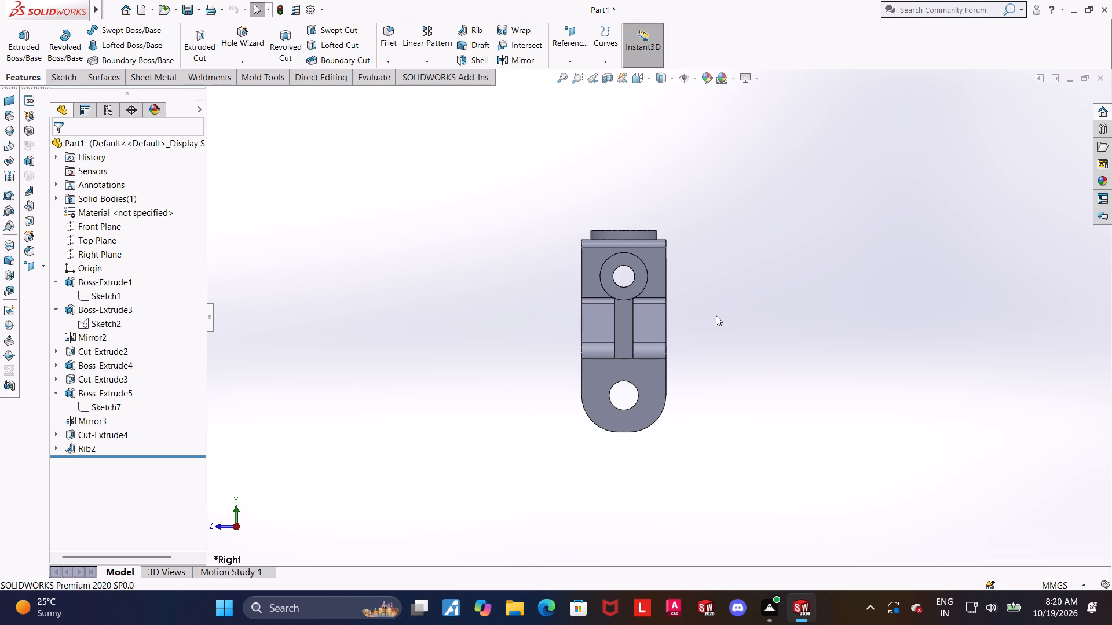
{"action": "middle_click_drag", "start_coordinate": [690, 308], "coordinate": [717, 370]}
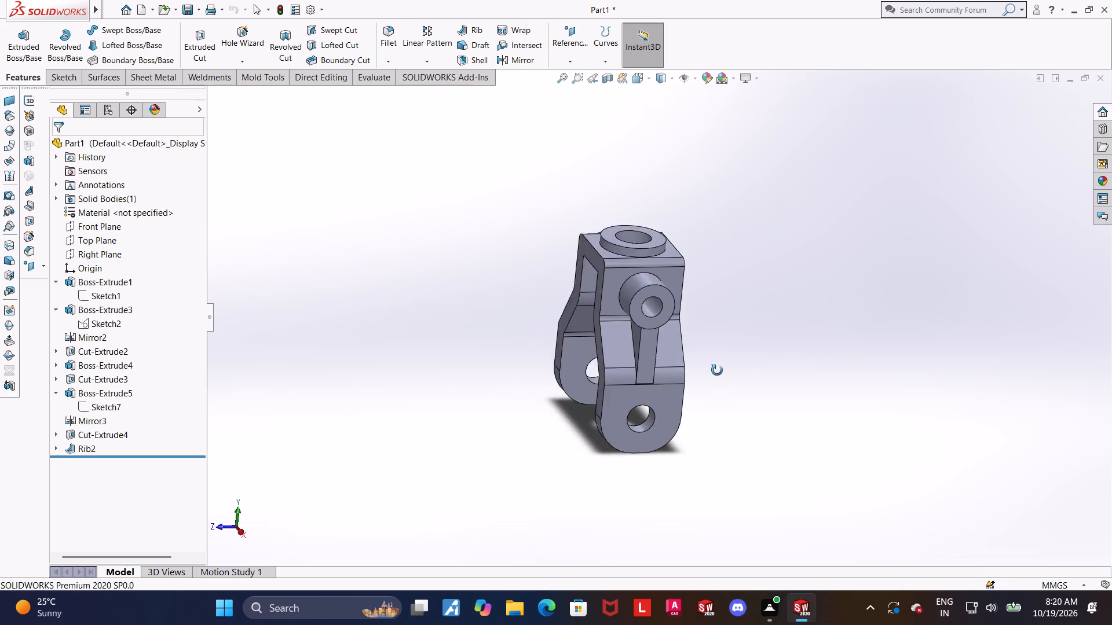
{"action": "middle_click_drag", "start_coordinate": [717, 370], "coordinate": [690, 326]}
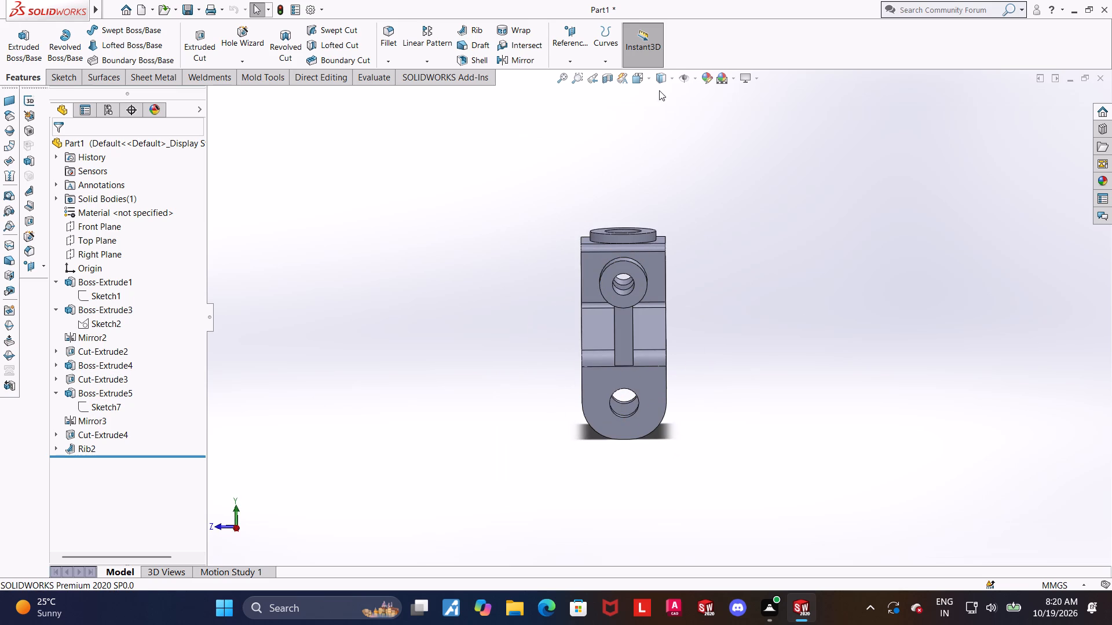
{"action": "left_click", "coordinate": [642, 78]}
{"action": "left_click", "coordinate": [545, 345]}
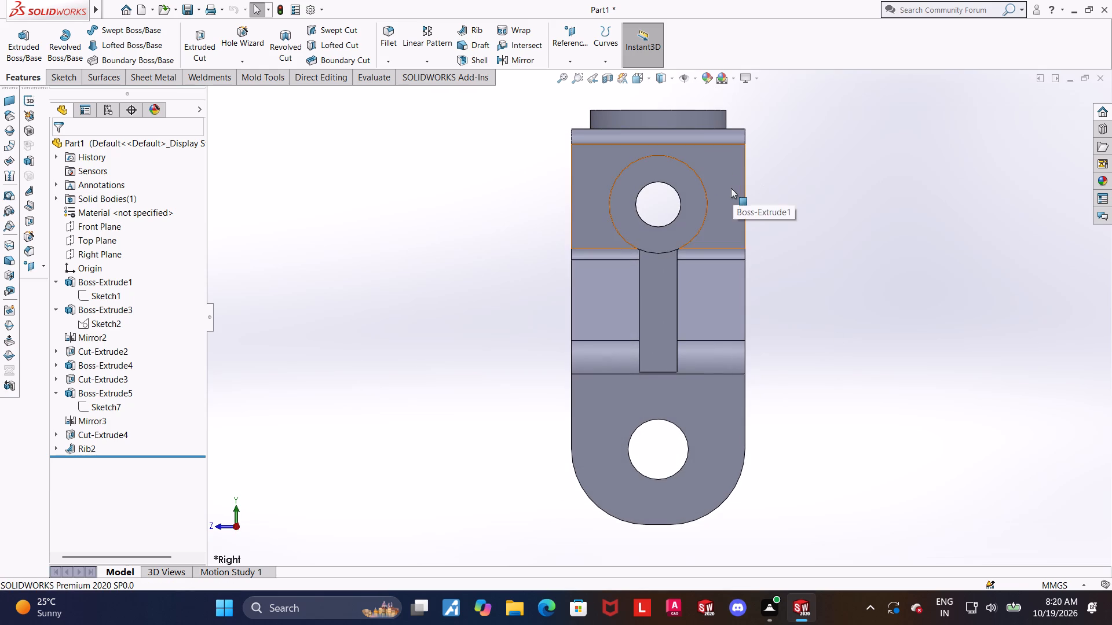
Open the side boss sketch and check the distance from the circle's centre to one vertical side edge of the bracket.
{"action": "left_click", "coordinate": [88, 410]}
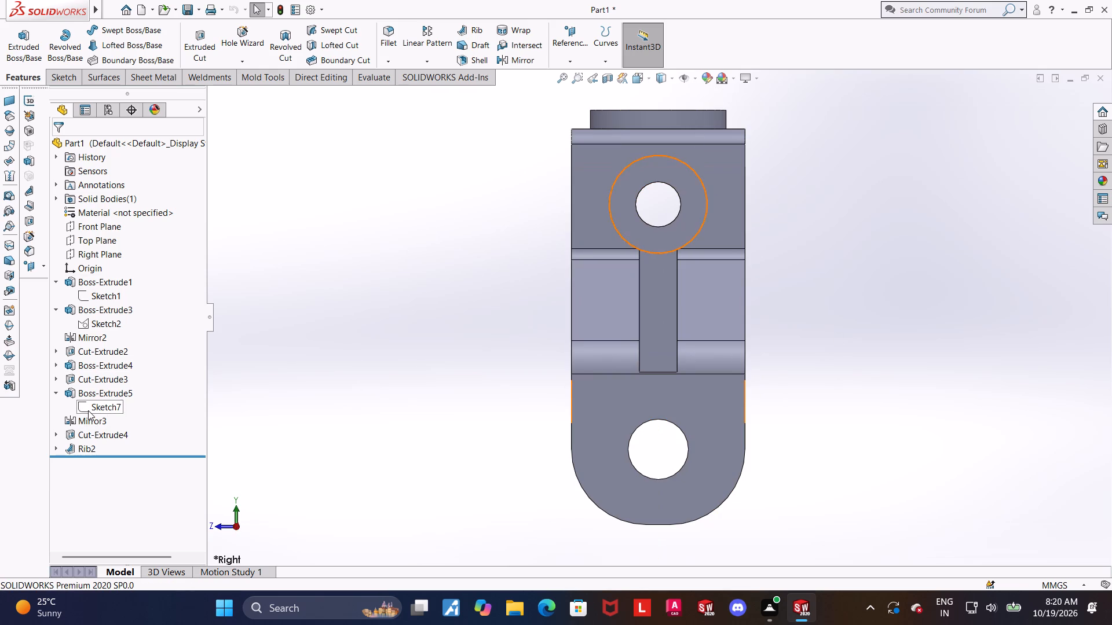
{"action": "left_click", "coordinate": [98, 380]}
{"action": "scroll", "coordinate": [890, 382], "scroll_direction": "up", "scroll_amount": 3}
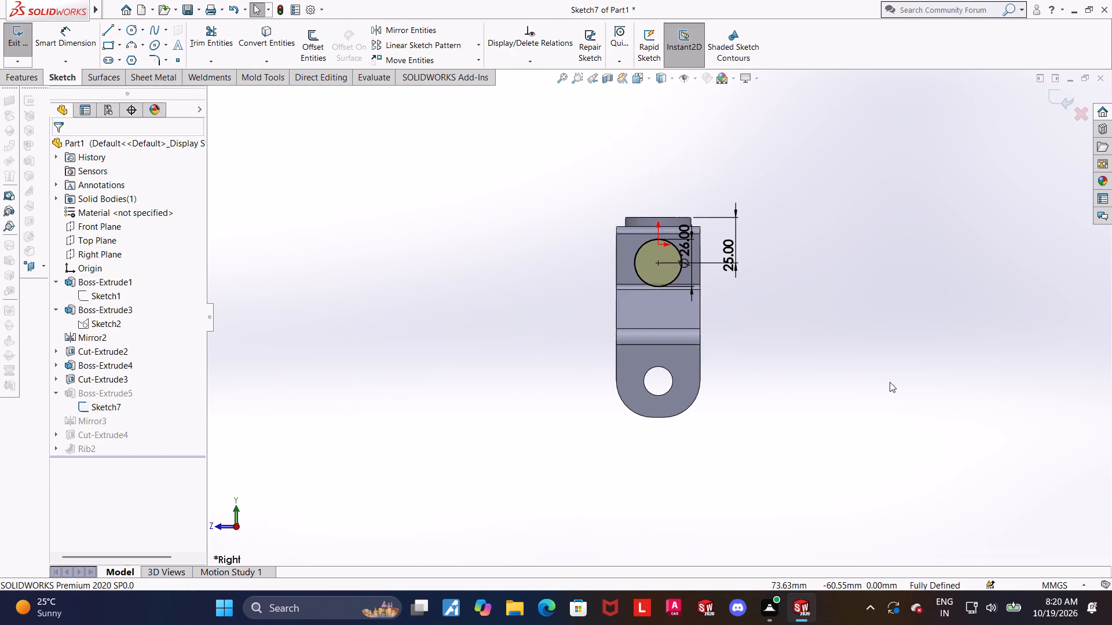
{"action": "scroll", "coordinate": [890, 382], "scroll_direction": "up", "scroll_amount": 1}
{"action": "scroll", "coordinate": [735, 262], "scroll_direction": "down", "scroll_amount": 4}
{"action": "scroll", "coordinate": [626, 291], "scroll_direction": "down", "scroll_amount": 2}
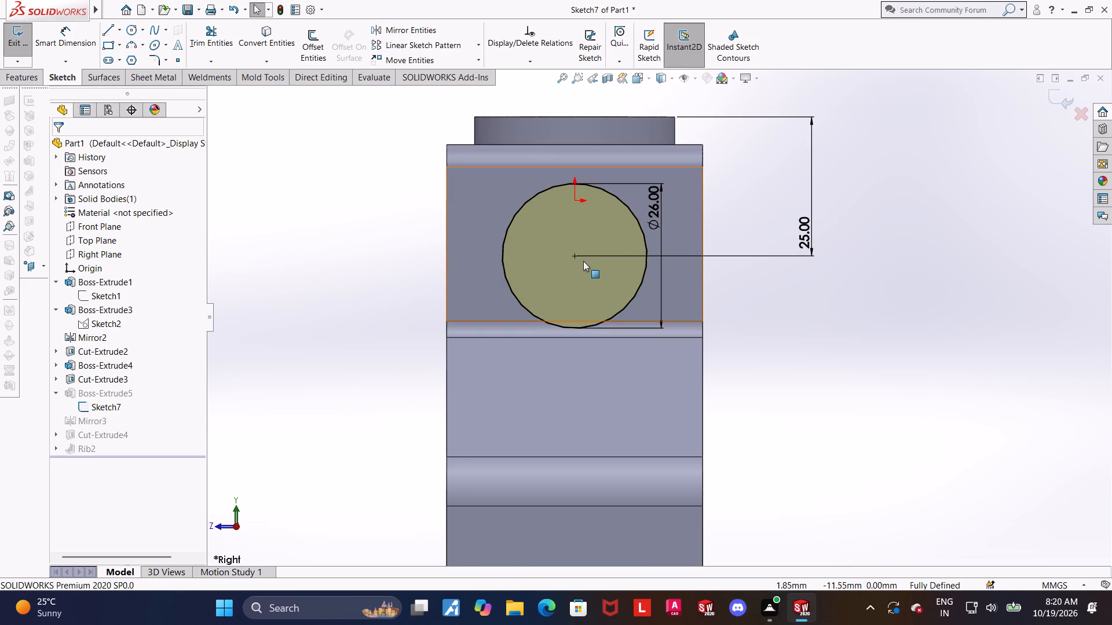
{"action": "left_click", "coordinate": [80, 31]}
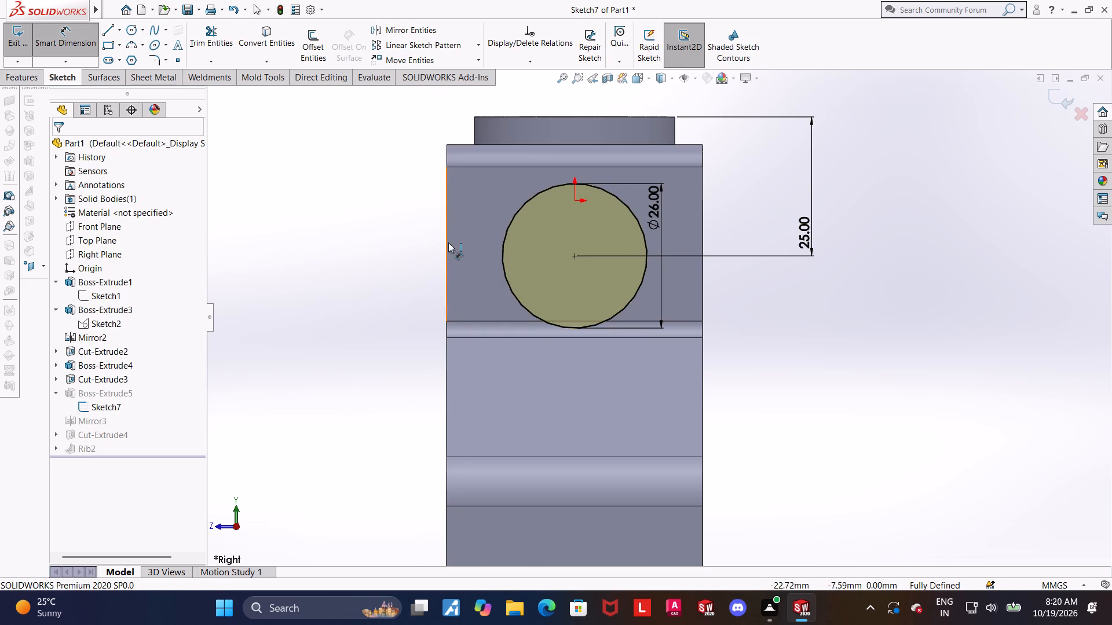
{"action": "left_click", "coordinate": [447, 243]}
{"action": "left_click", "coordinate": [572, 256]}
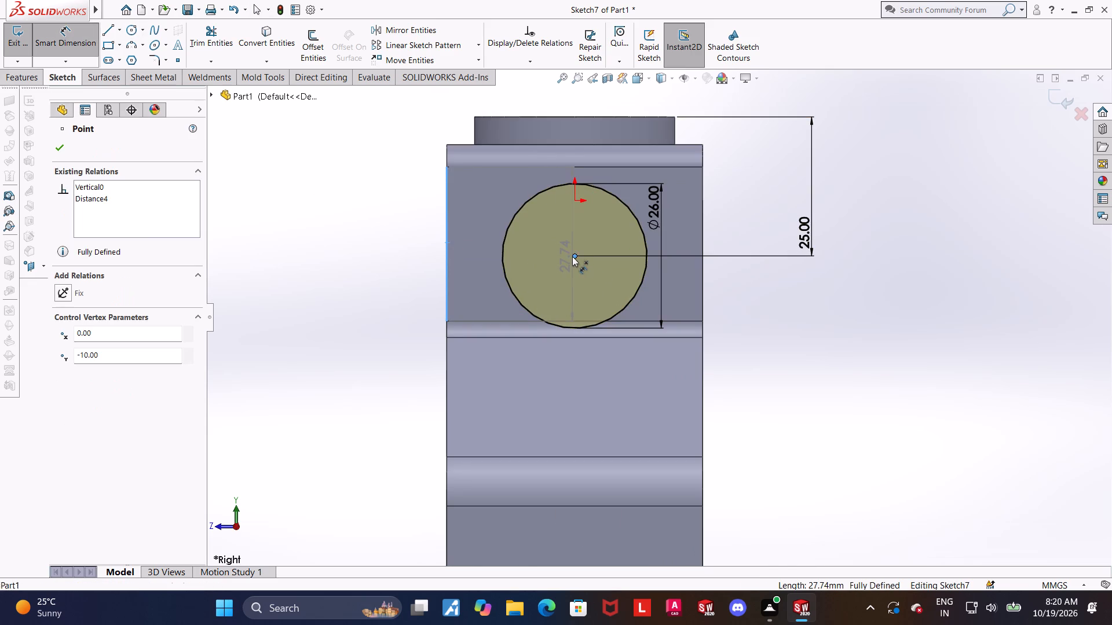
{"action": "key", "text": "Escape"}
{"action": "key", "text": "Escape"}
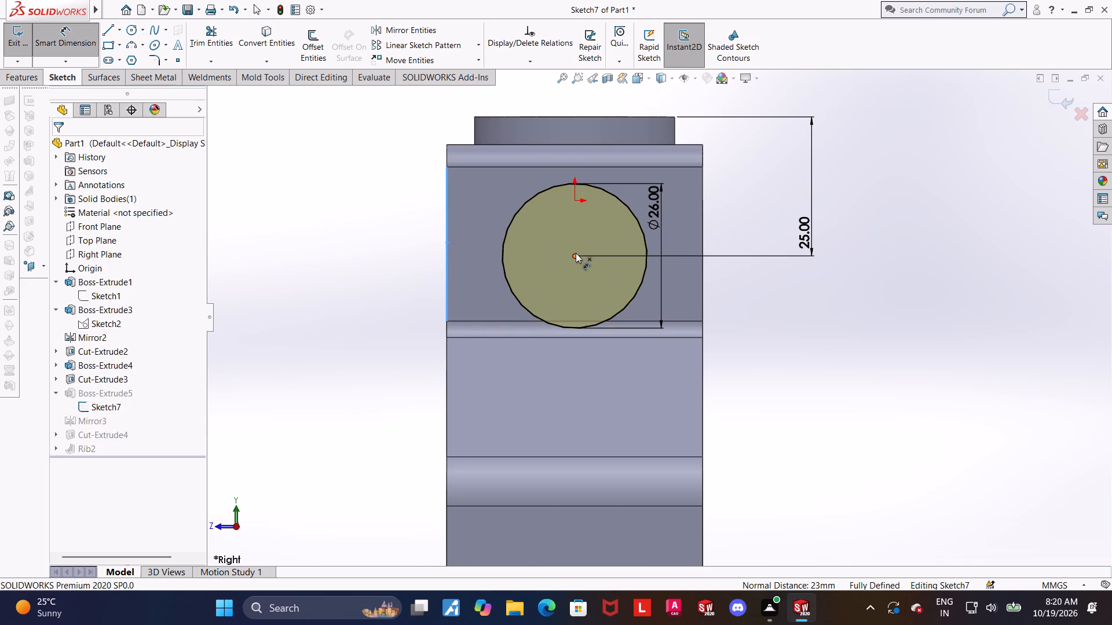
{"action": "key", "text": "Escape"}
Check the distance from the boss circle's centre to the opposite vertical edge, then leave the side boss sketch.
{"action": "left_click", "coordinate": [77, 38]}
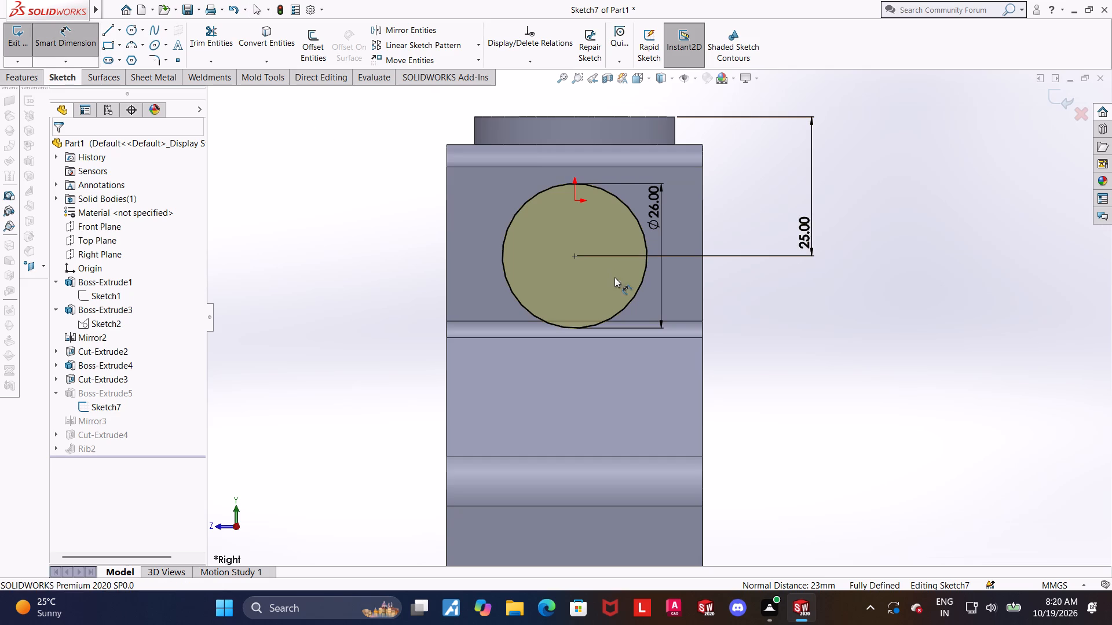
{"action": "left_click", "coordinate": [574, 258]}
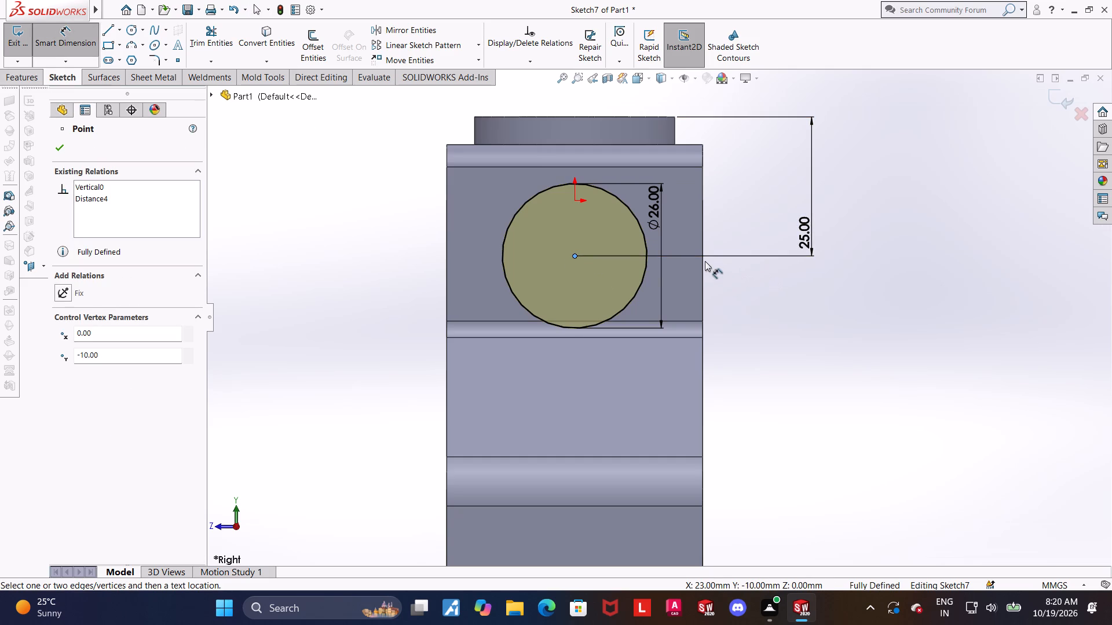
{"action": "left_click", "coordinate": [701, 260]}
{"action": "key", "text": "Escape"}
{"action": "key", "text": "Escape"}
{"action": "key", "text": "Escape"}
{"action": "scroll", "coordinate": [664, 342], "scroll_direction": "up", "scroll_amount": 1}
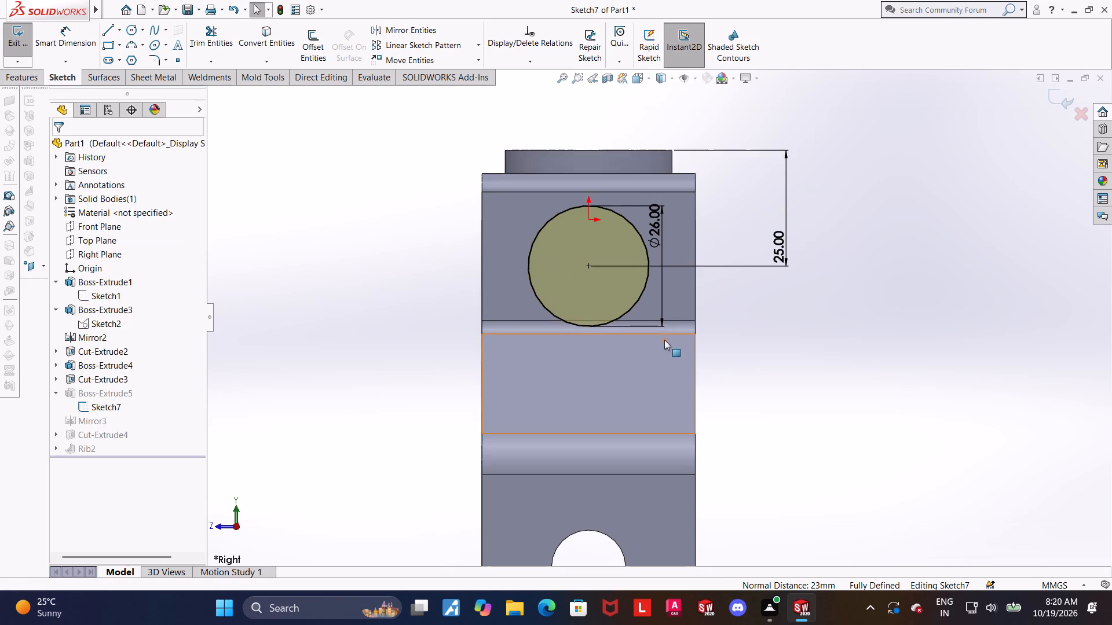
{"action": "scroll", "coordinate": [824, 292], "scroll_direction": "down", "scroll_amount": 1}
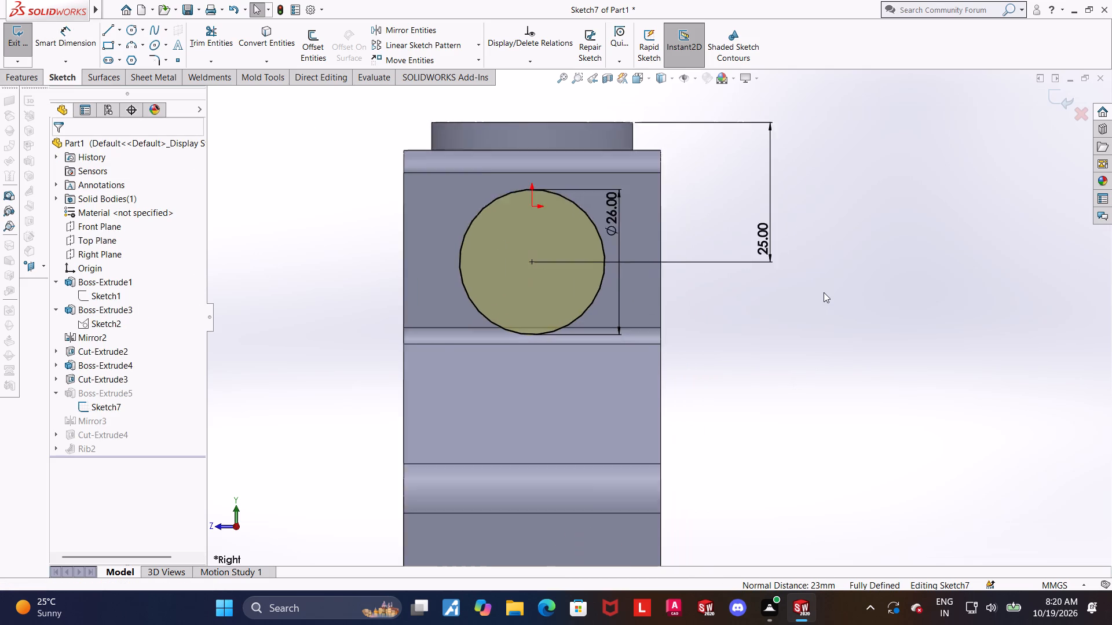
{"action": "scroll", "coordinate": [824, 292], "scroll_direction": "down", "scroll_amount": 1}
{"action": "scroll", "coordinate": [824, 292], "scroll_direction": "up", "scroll_amount": 2}
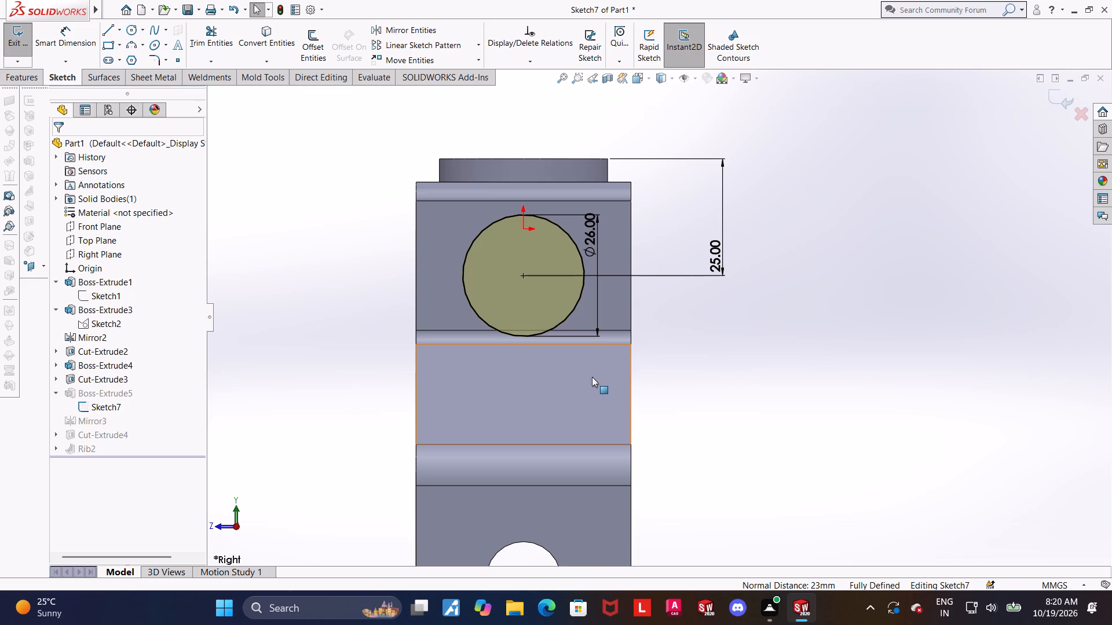
{"action": "key", "text": "Escape"}
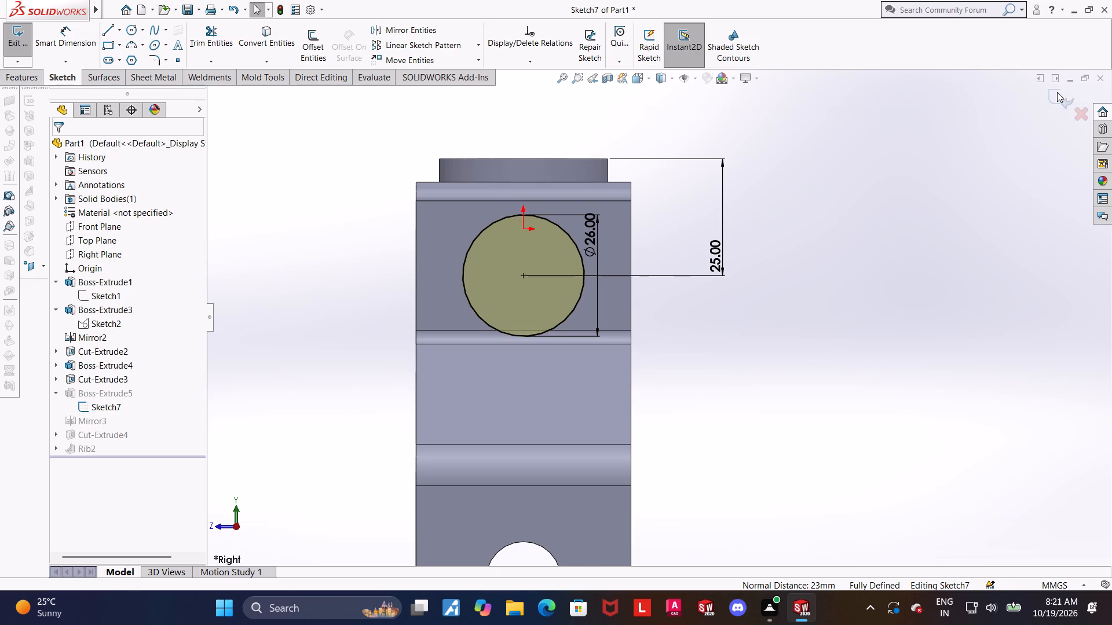
{"action": "left_click", "coordinate": [1057, 92]}
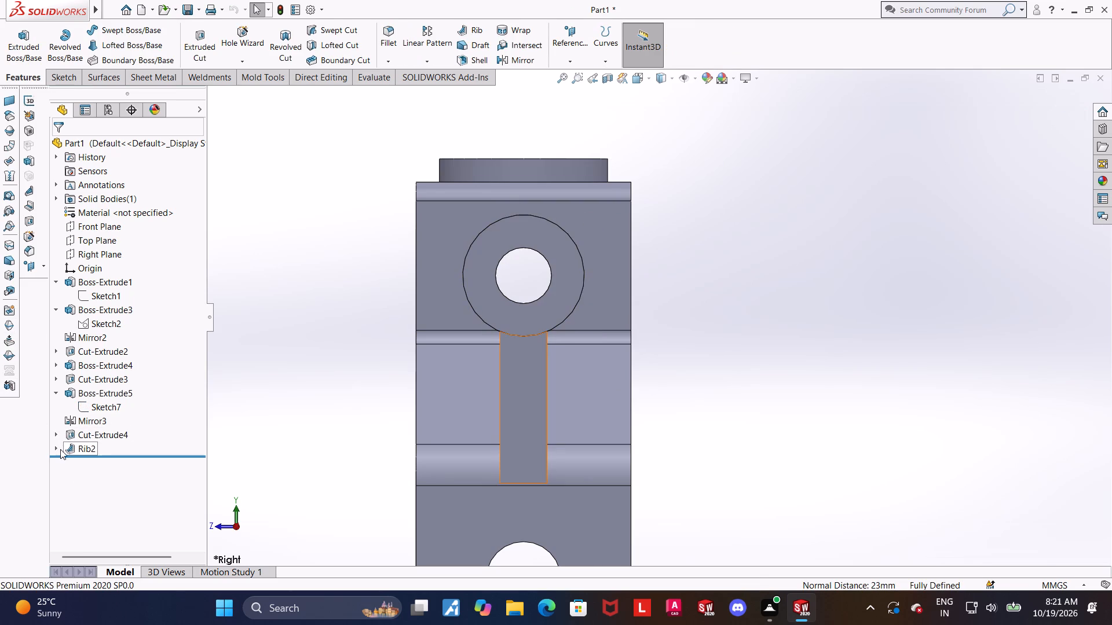
Open the rib's sketch, examine its line between the side boss and the leg from several views, and exit it.
{"action": "left_click", "coordinate": [58, 449]}
{"action": "left_click", "coordinate": [83, 458]}
{"action": "left_click", "coordinate": [97, 422]}
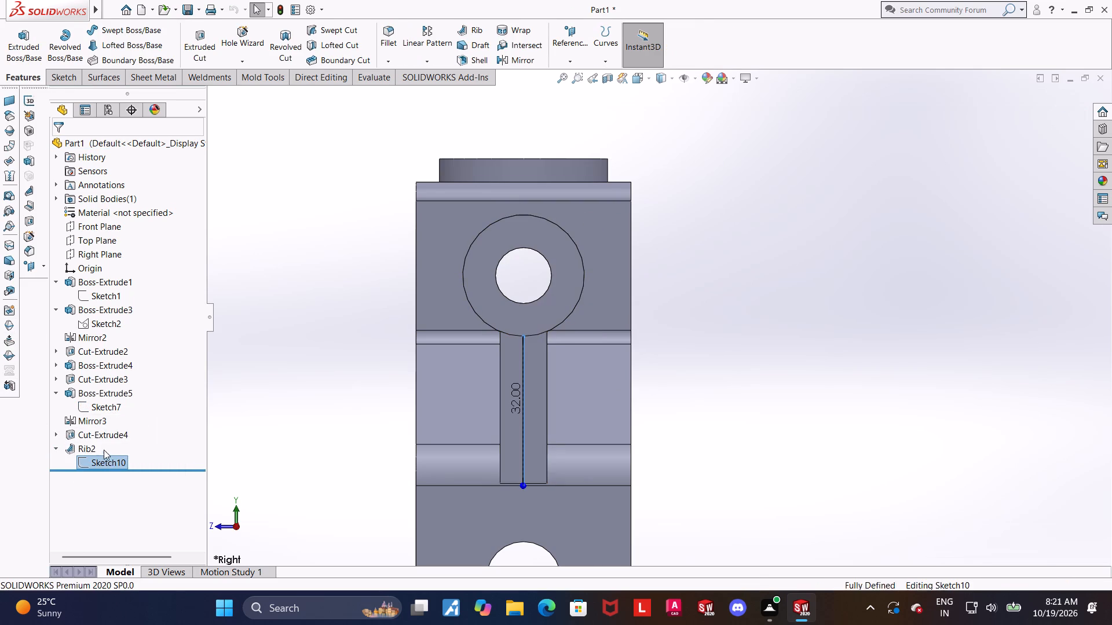
{"action": "left_click", "coordinate": [105, 459]}
{"action": "left_click", "coordinate": [131, 445]}
{"action": "scroll", "coordinate": [848, 418], "scroll_direction": "up", "scroll_amount": 2}
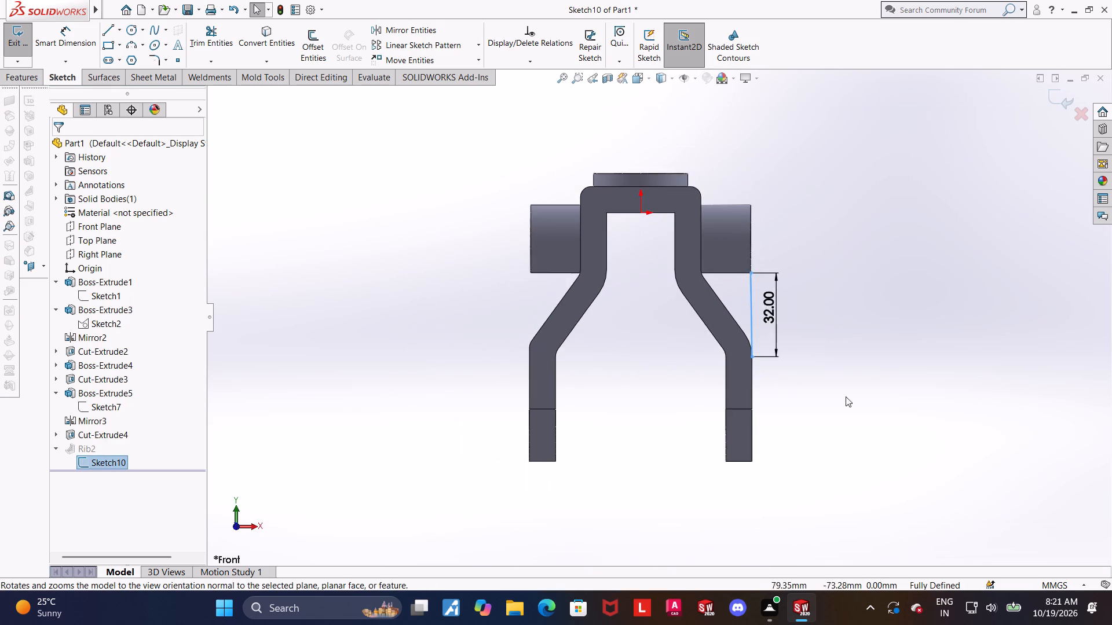
{"action": "scroll", "coordinate": [822, 369], "scroll_direction": "down", "scroll_amount": 4}
{"action": "middle_click_drag", "start_coordinate": [704, 312], "coordinate": [677, 327]}
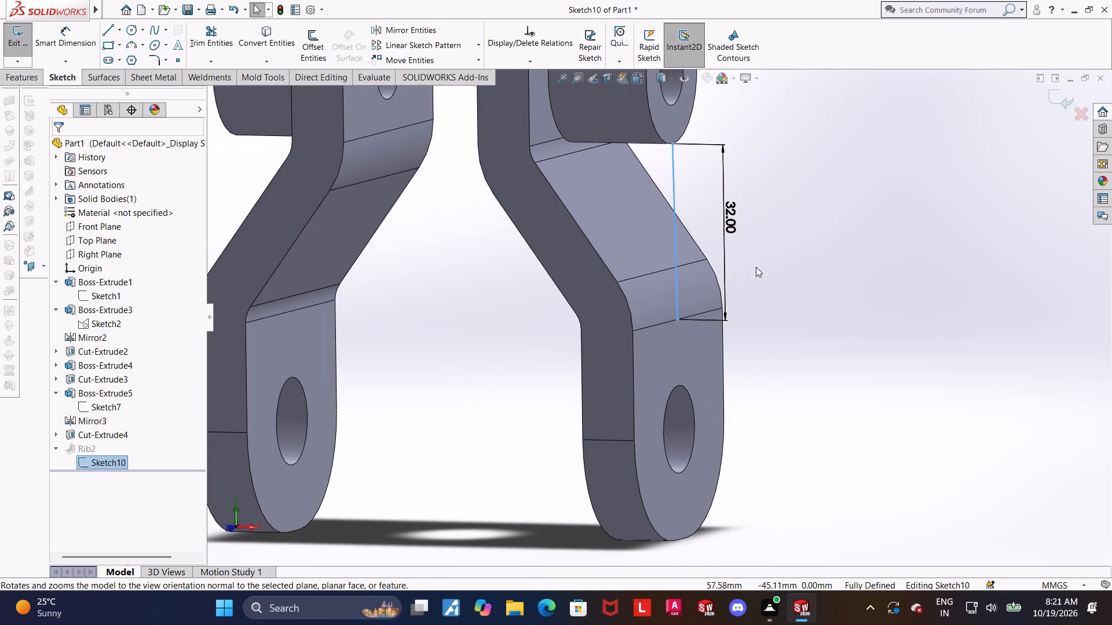
{"action": "scroll", "coordinate": [756, 267], "scroll_direction": "down", "scroll_amount": 4}
{"action": "middle_click_drag", "start_coordinate": [753, 277], "coordinate": [736, 288]}
{"action": "scroll", "coordinate": [736, 288], "scroll_direction": "up", "scroll_amount": 9}
{"action": "left_click", "coordinate": [752, 267]}
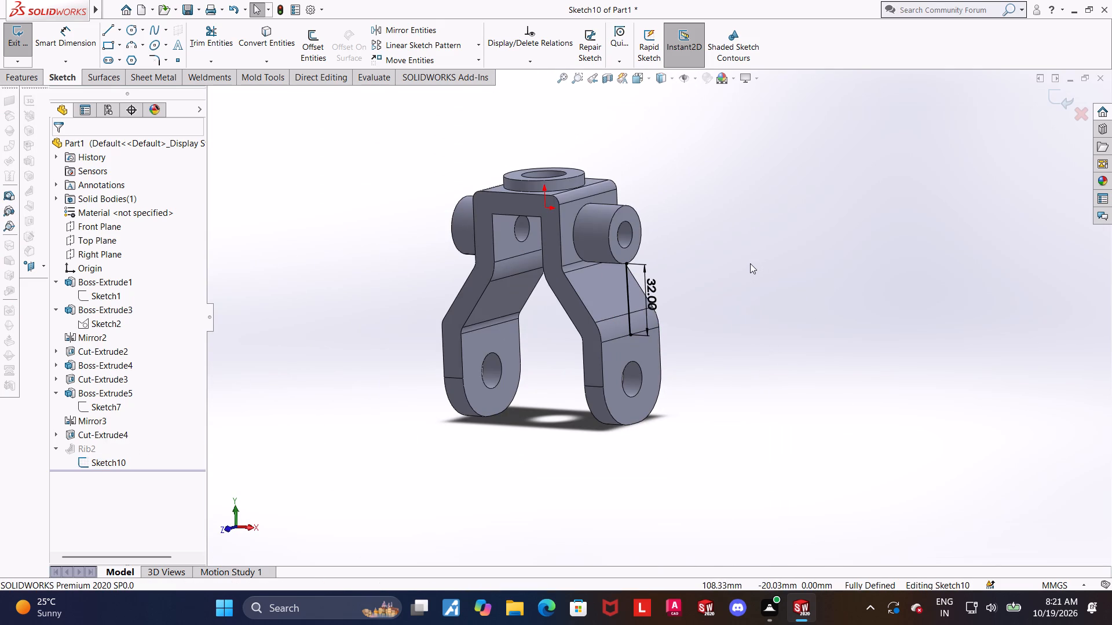
{"action": "left_click", "coordinate": [641, 78]}
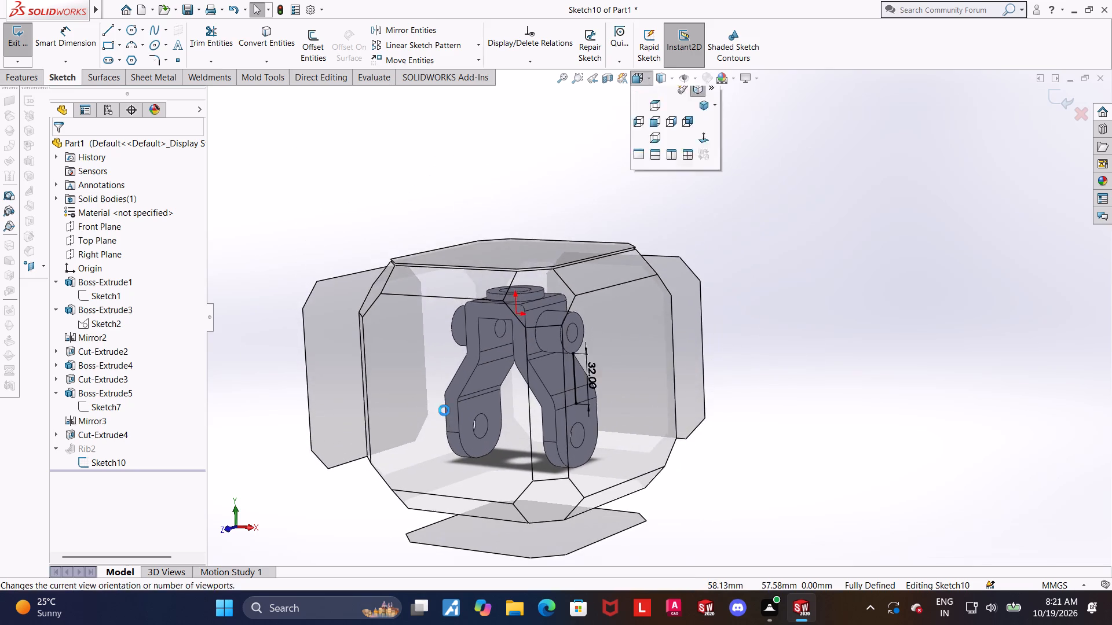
{"action": "left_click", "coordinate": [444, 410]}
{"action": "left_click", "coordinate": [1060, 101]}
Open the base profile sketch of the first extrusion for editing.
{"action": "scroll", "coordinate": [955, 197], "scroll_direction": "up", "scroll_amount": 4}
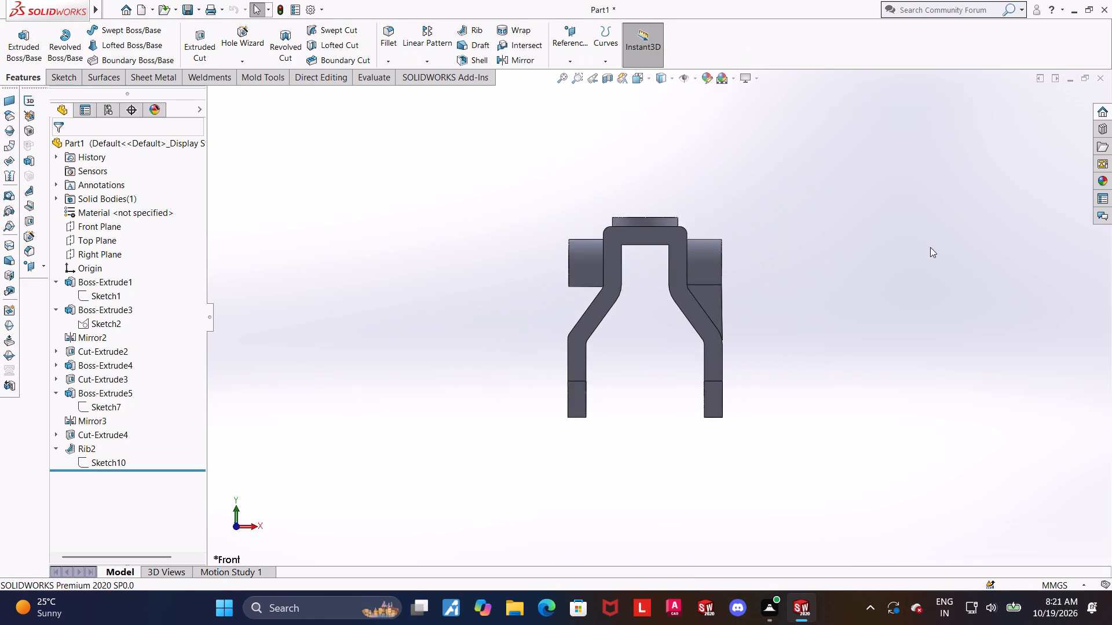
{"action": "scroll", "coordinate": [927, 248], "scroll_direction": "down", "scroll_amount": 2}
{"action": "left_click", "coordinate": [104, 291]}
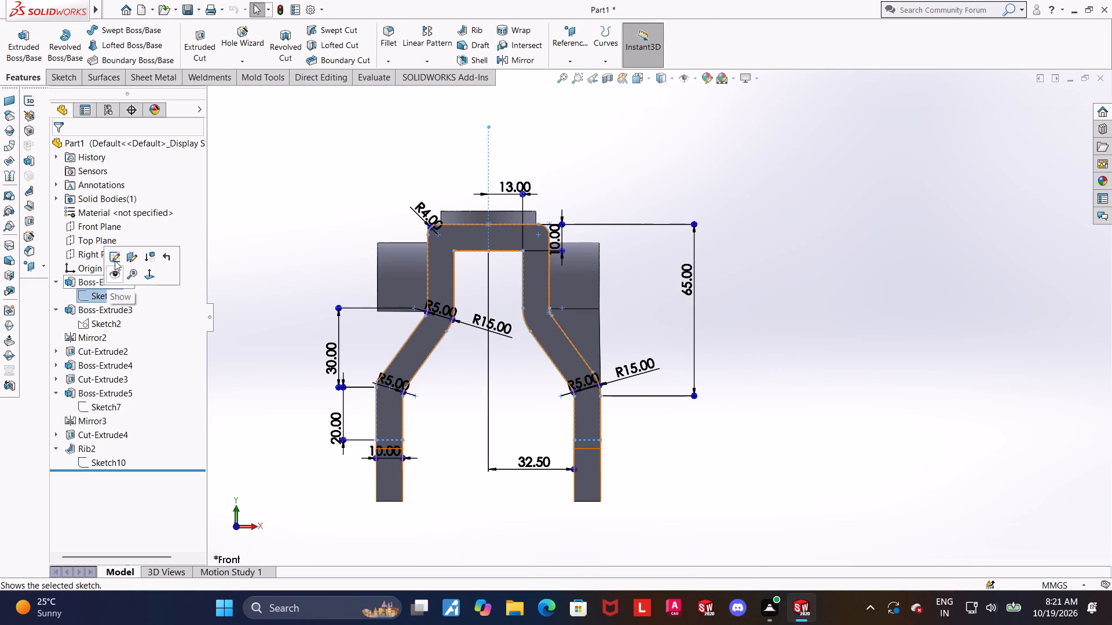
{"action": "left_click", "coordinate": [115, 260]}
Check the horizontal distance between the upper and lower outer vertical lines of the bracket's right leg.
{"action": "scroll", "coordinate": [709, 266], "scroll_direction": "down", "scroll_amount": 2}
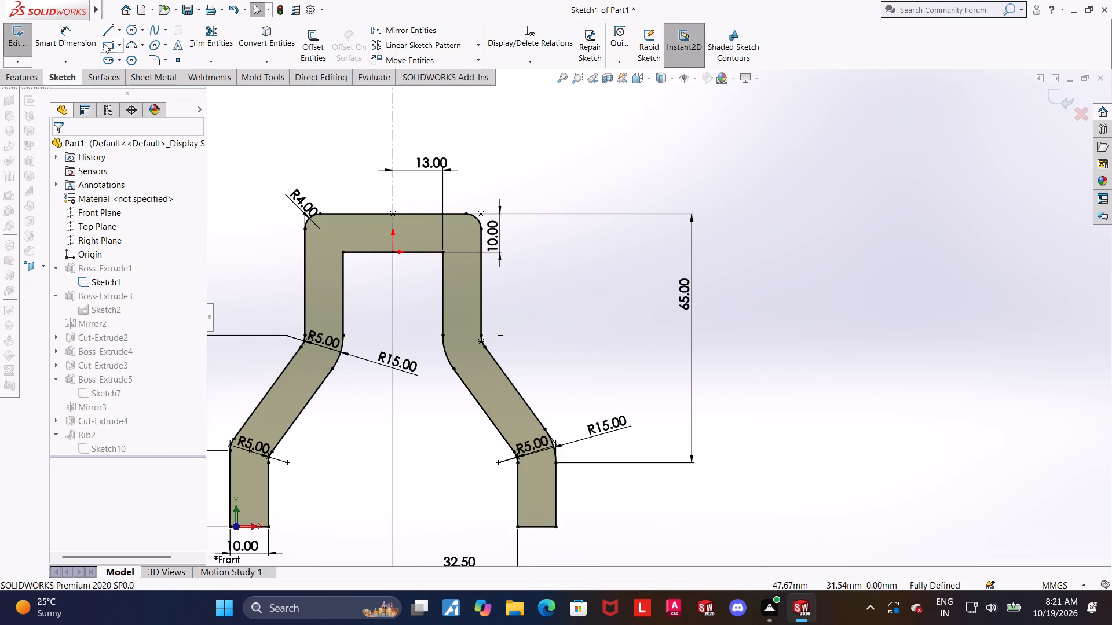
{"action": "left_click", "coordinate": [66, 40]}
{"action": "left_click", "coordinate": [481, 267]}
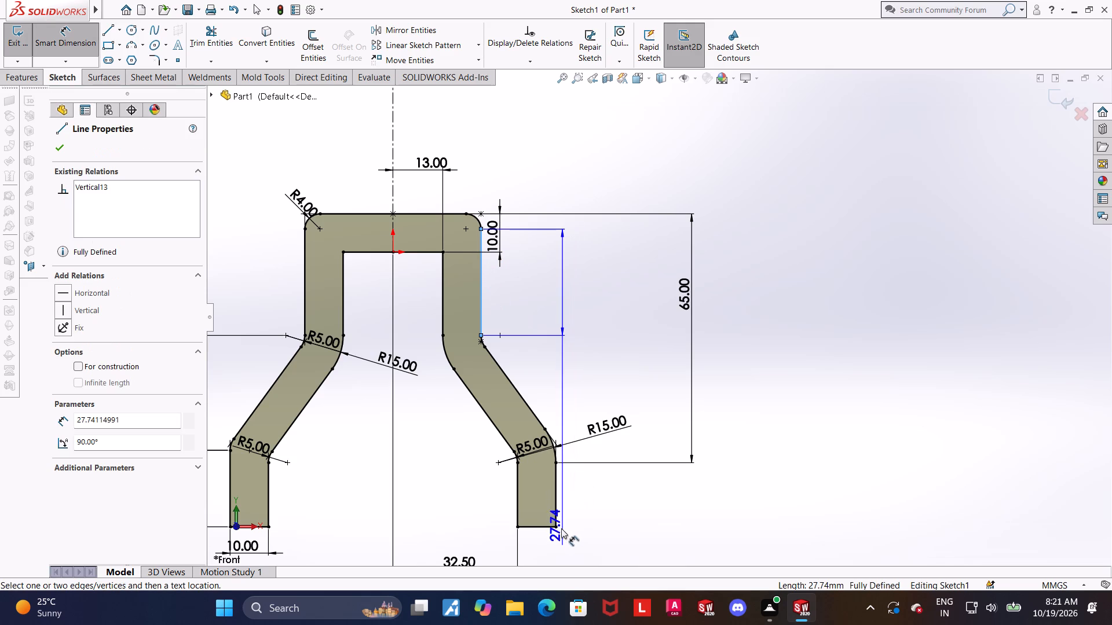
{"action": "left_click", "coordinate": [557, 520]}
{"action": "key", "text": "Escape"}
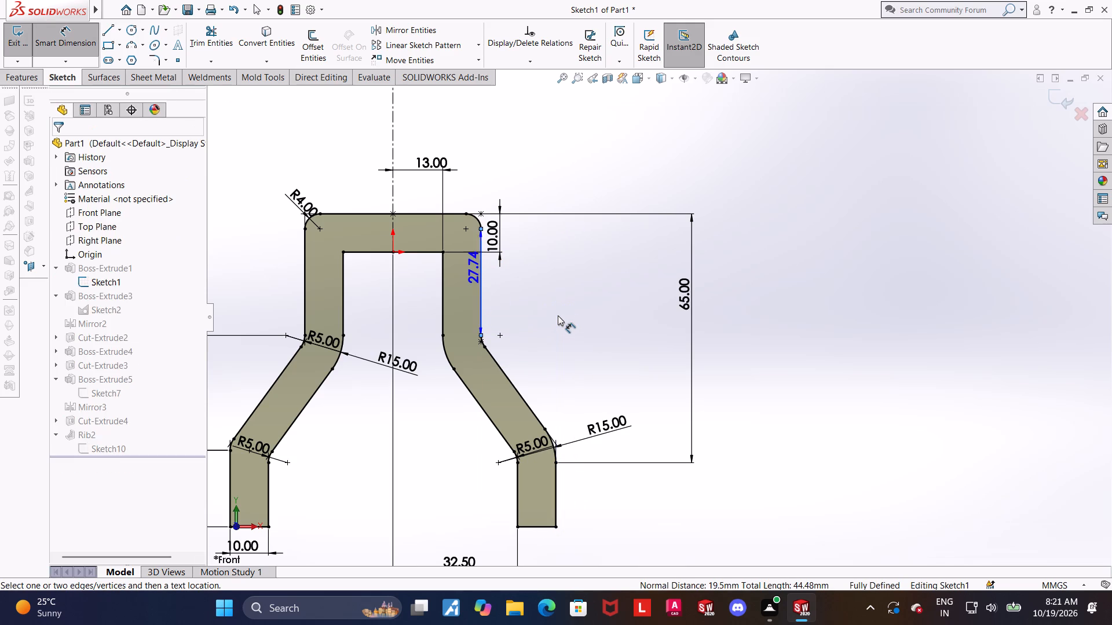
{"action": "key", "text": "Escape"}
{"action": "key", "text": "Escape"}
{"action": "scroll", "coordinate": [558, 315], "scroll_direction": "up", "scroll_amount": 2}
{"action": "key", "text": "Escape"}
Delete the 65 mm height dimension between the profile's top line and the right leg's lower outer bend.
{"action": "scroll", "coordinate": [570, 323], "scroll_direction": "down", "scroll_amount": 1}
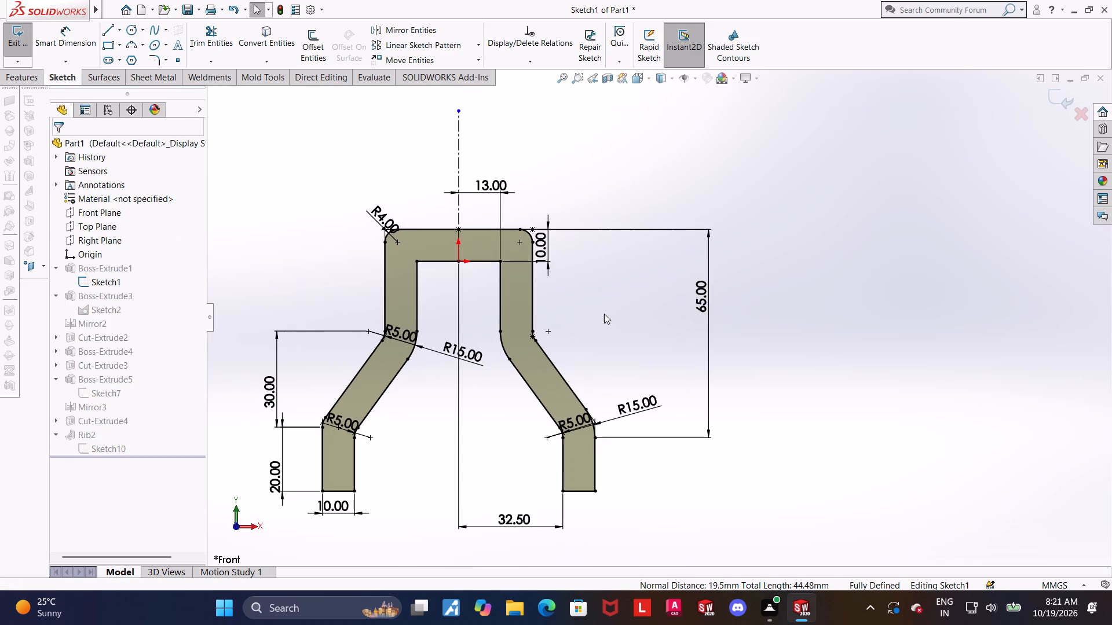
{"action": "right_click", "coordinate": [707, 291]}
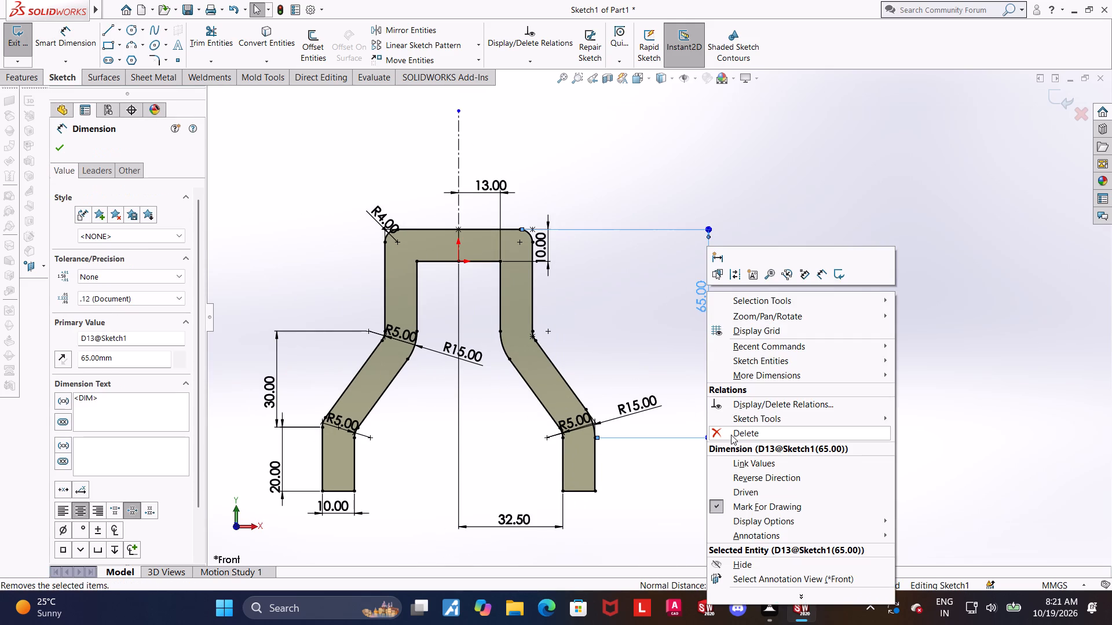
{"action": "left_click", "coordinate": [731, 435]}
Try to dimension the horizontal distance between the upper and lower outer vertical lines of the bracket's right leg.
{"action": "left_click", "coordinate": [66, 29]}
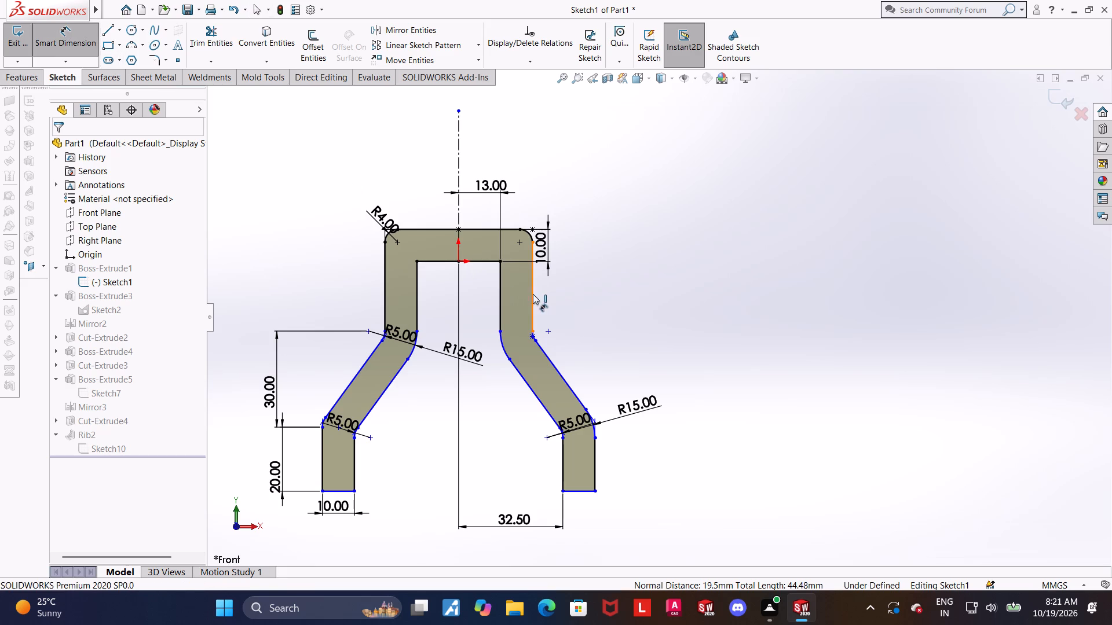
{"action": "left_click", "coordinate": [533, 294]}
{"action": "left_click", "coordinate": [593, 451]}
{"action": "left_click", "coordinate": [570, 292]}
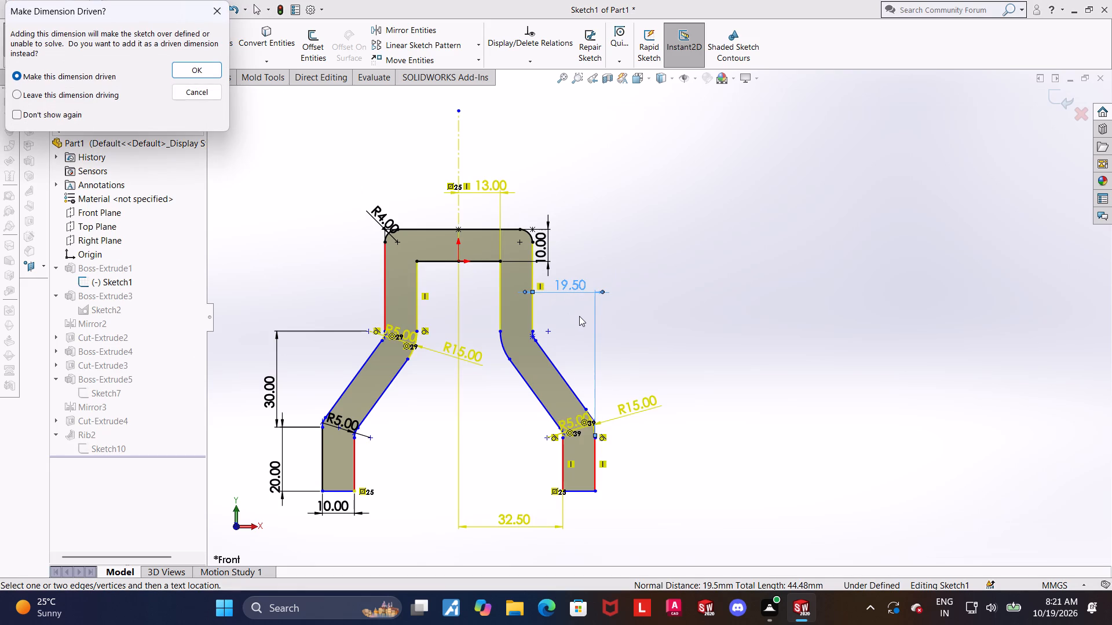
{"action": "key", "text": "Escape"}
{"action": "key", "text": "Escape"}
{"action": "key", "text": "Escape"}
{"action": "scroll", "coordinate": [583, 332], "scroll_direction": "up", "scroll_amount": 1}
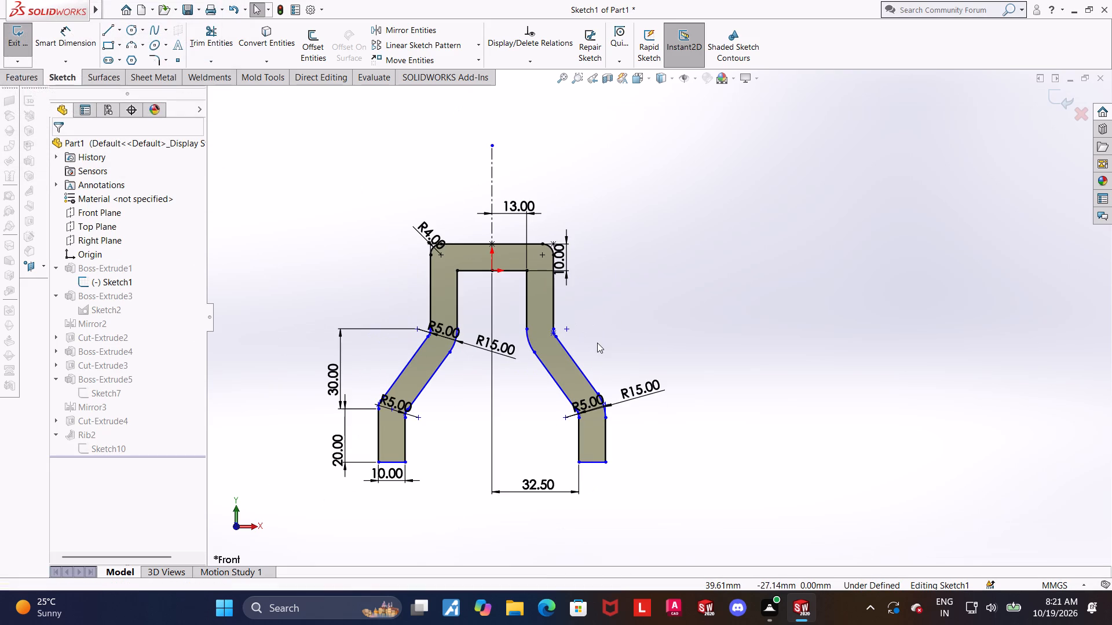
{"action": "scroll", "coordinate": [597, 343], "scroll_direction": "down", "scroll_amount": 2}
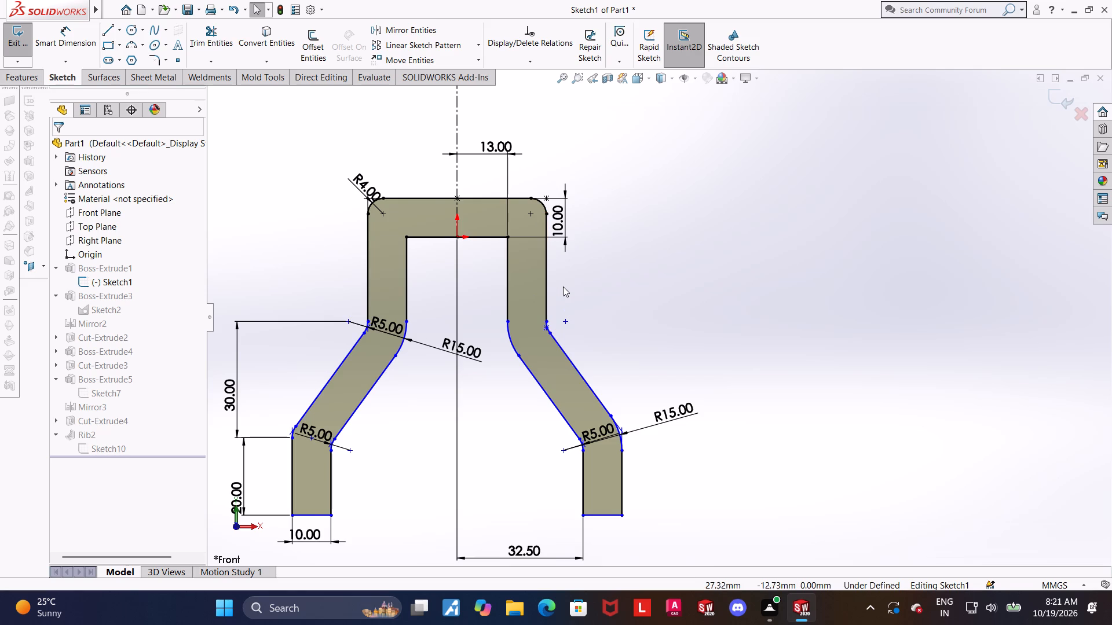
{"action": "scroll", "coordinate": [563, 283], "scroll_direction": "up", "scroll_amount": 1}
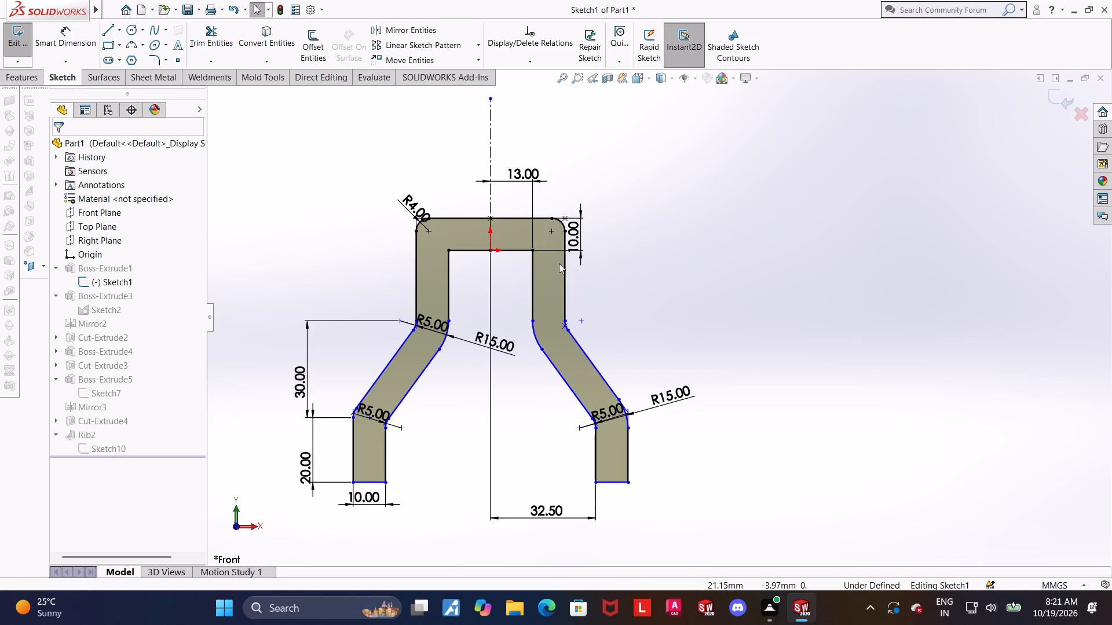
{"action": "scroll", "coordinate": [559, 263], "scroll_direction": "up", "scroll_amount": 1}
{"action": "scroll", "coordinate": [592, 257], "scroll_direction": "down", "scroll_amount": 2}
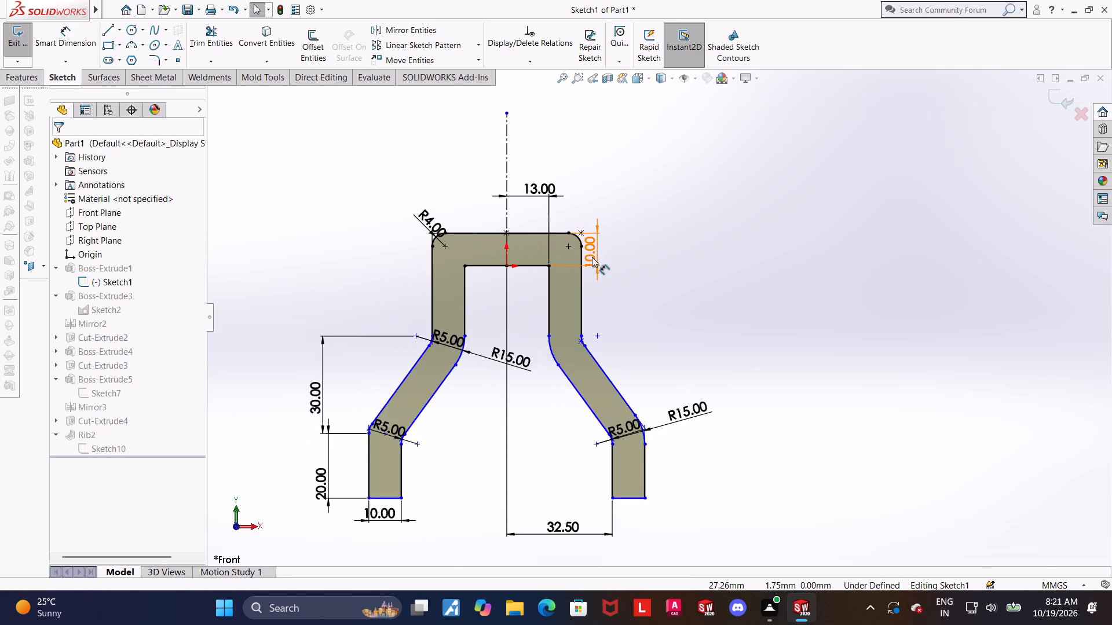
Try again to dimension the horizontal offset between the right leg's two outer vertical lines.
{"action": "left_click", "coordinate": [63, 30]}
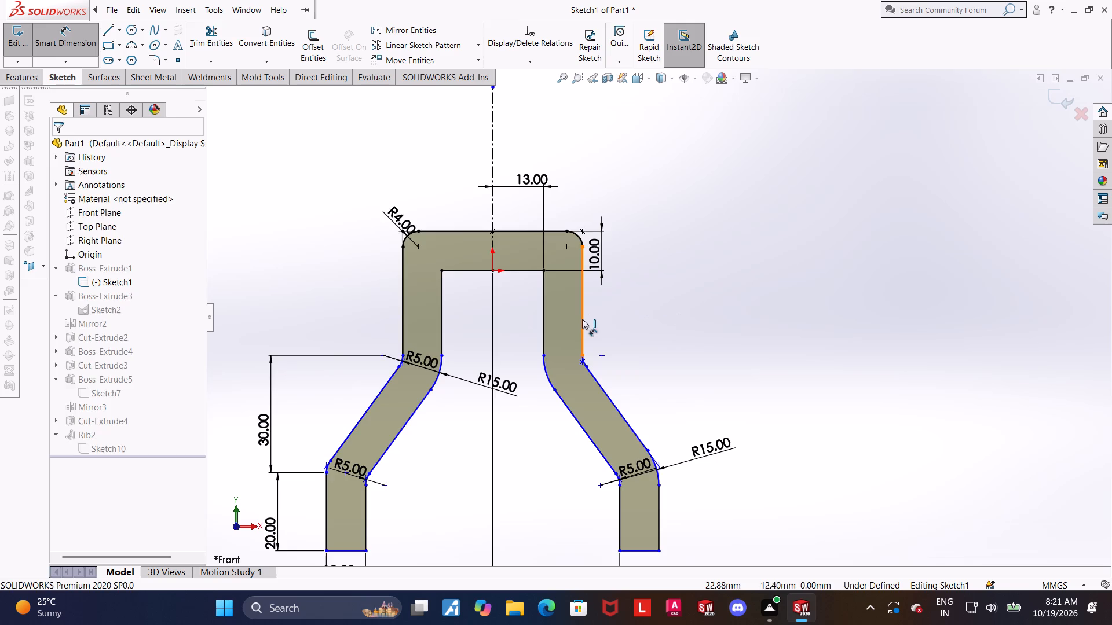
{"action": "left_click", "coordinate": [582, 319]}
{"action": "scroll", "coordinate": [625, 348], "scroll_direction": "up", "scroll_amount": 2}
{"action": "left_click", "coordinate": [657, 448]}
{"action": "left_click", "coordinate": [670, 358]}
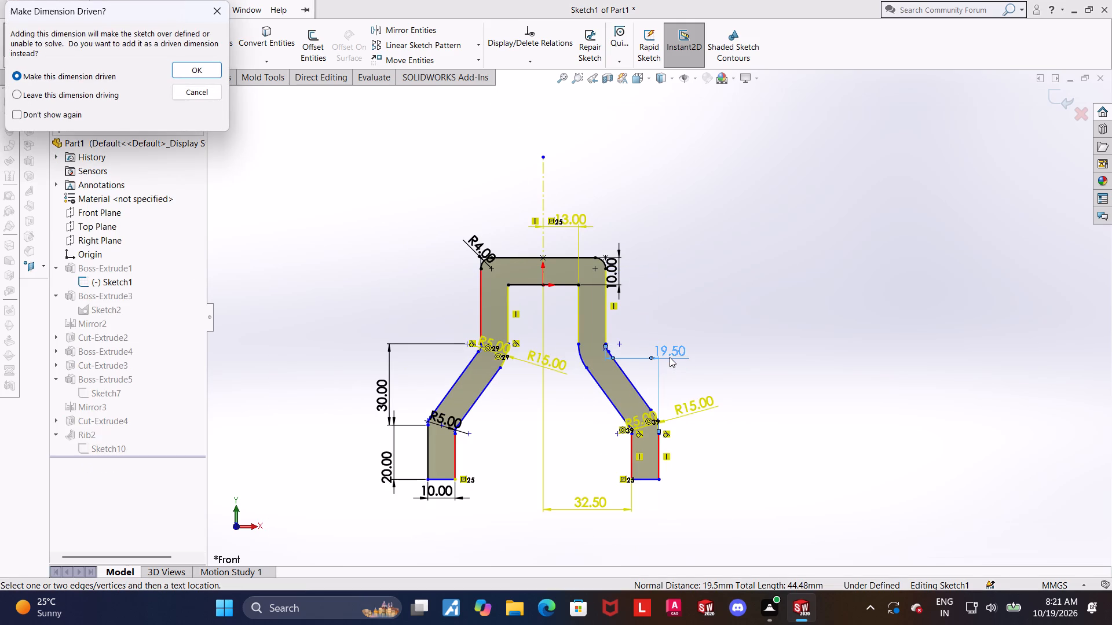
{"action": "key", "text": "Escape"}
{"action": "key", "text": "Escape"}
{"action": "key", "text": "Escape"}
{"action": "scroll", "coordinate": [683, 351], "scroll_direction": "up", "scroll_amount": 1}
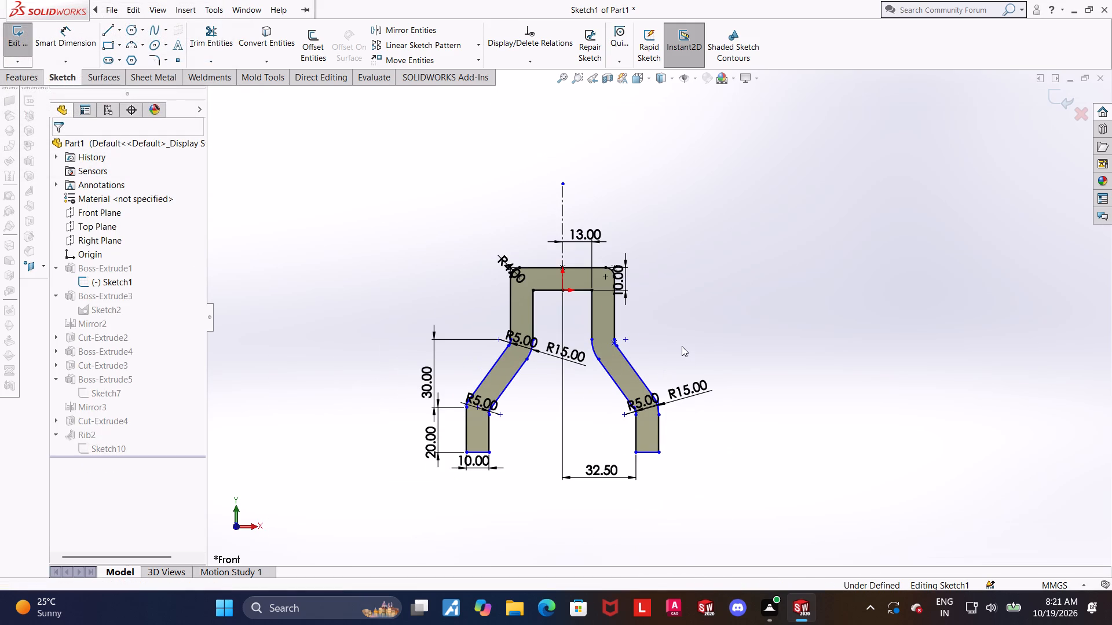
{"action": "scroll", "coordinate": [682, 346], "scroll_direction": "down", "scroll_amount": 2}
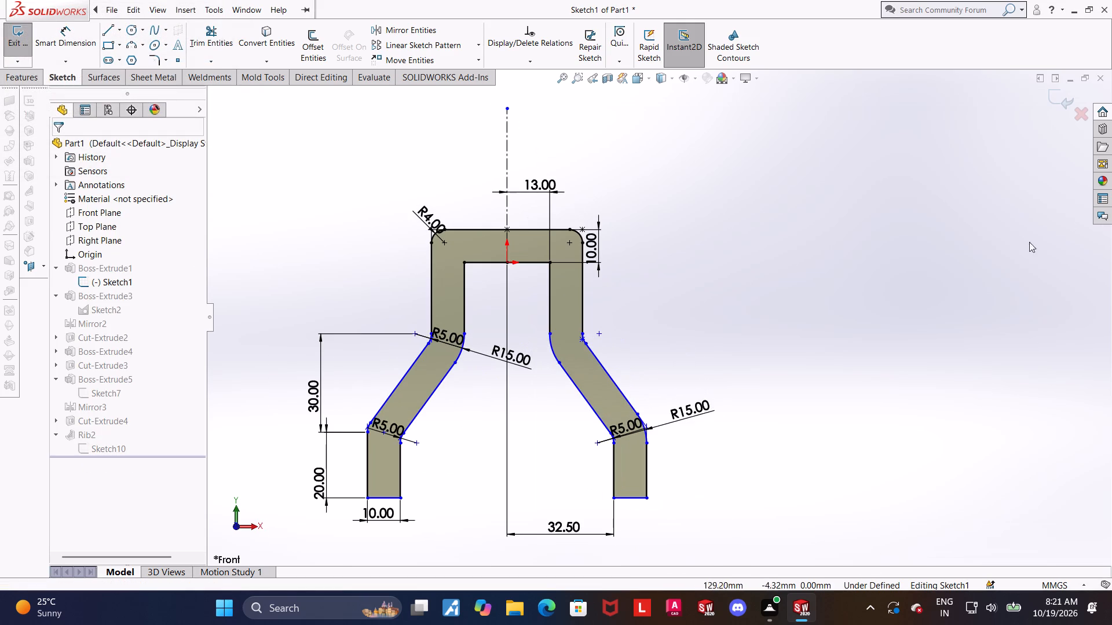
Exit the base profile sketch and return to the solid bracket.
{"action": "left_click", "coordinate": [1047, 98]}
{"action": "middle_click_drag", "start_coordinate": [771, 282], "coordinate": [737, 293]}
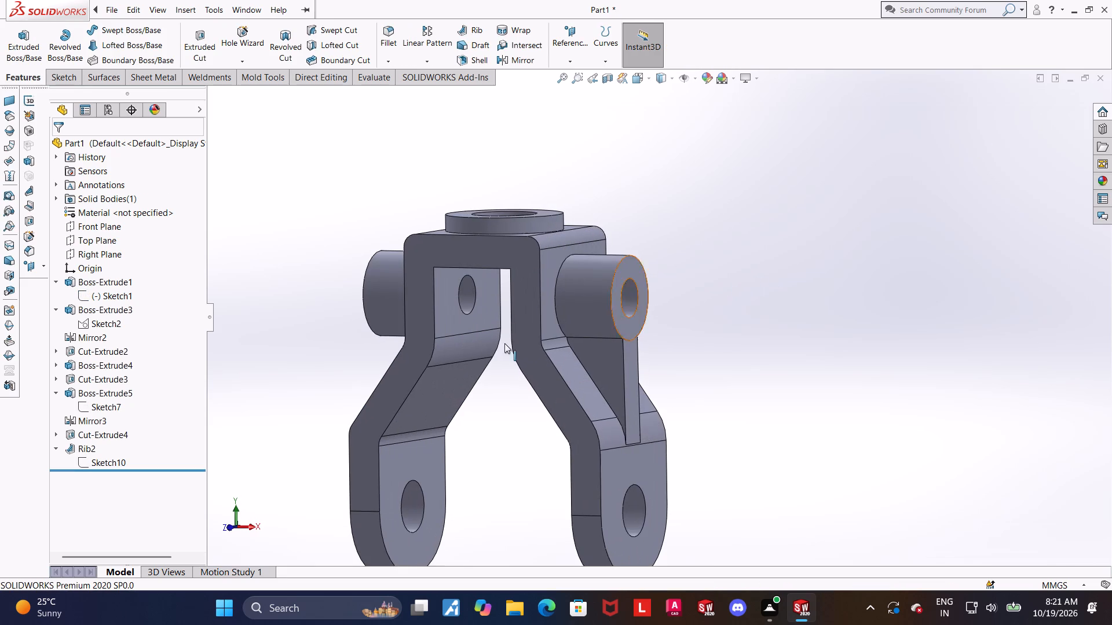
Open the rib's sketch facing the sketch plane and delete its line together with the 32 mm dimension.
{"action": "left_click", "coordinate": [90, 462]}
{"action": "left_click", "coordinate": [98, 426]}
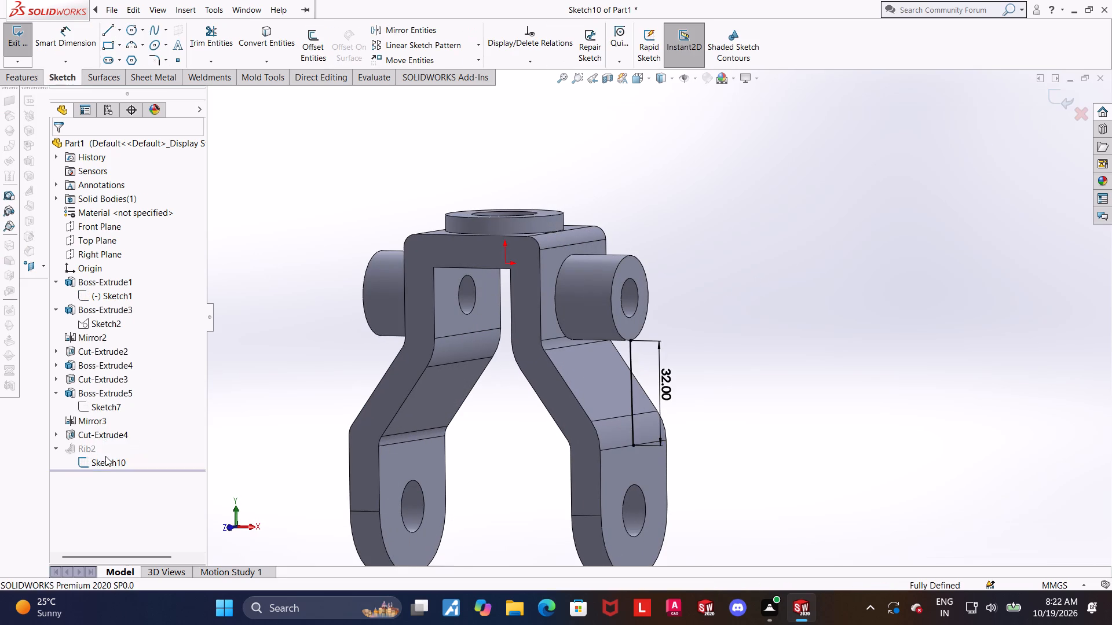
{"action": "left_click", "coordinate": [105, 456]}
{"action": "left_click", "coordinate": [129, 443]}
{"action": "scroll", "coordinate": [813, 415], "scroll_direction": "up", "scroll_amount": 2}
{"action": "scroll", "coordinate": [837, 300], "scroll_direction": "down", "scroll_amount": 2}
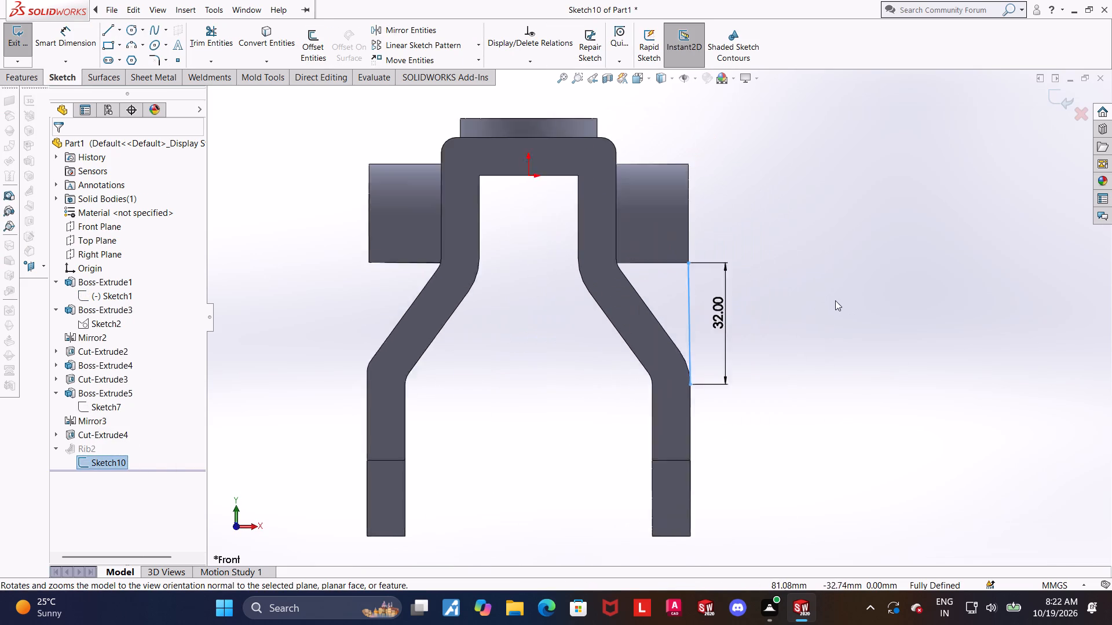
{"action": "scroll", "coordinate": [835, 300], "scroll_direction": "down", "scroll_amount": 1}
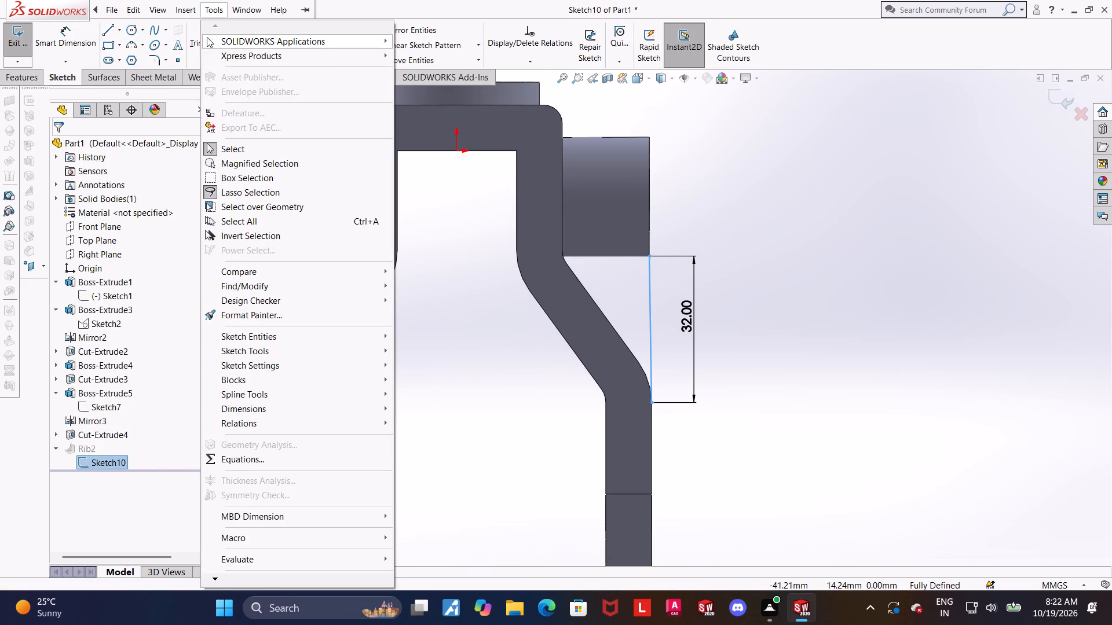
{"action": "left_click", "coordinate": [456, 234]}
{"action": "left_click", "coordinate": [218, 50]}
{"action": "left_click_drag", "start_coordinate": [659, 319], "coordinate": [617, 313]}
{"action": "key", "text": "Escape"}
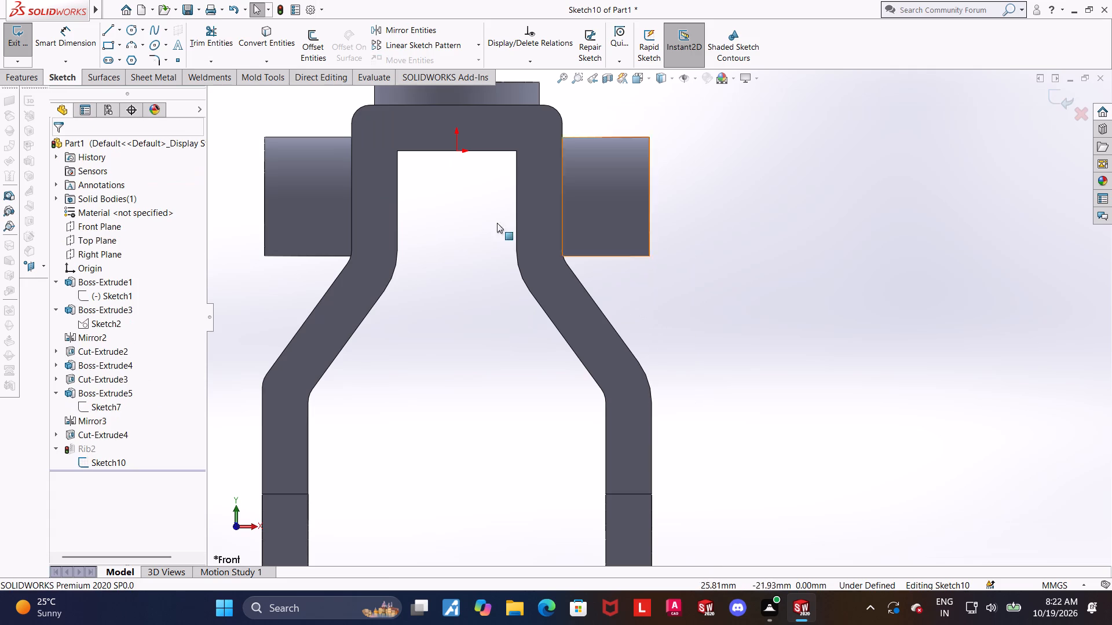
{"action": "key", "text": "Escape"}
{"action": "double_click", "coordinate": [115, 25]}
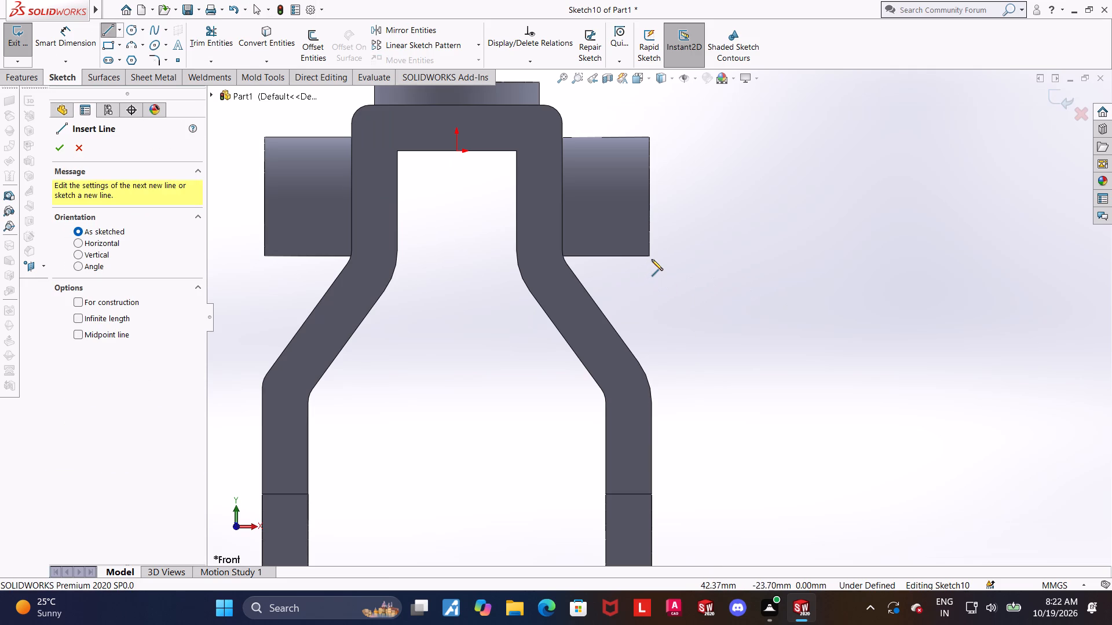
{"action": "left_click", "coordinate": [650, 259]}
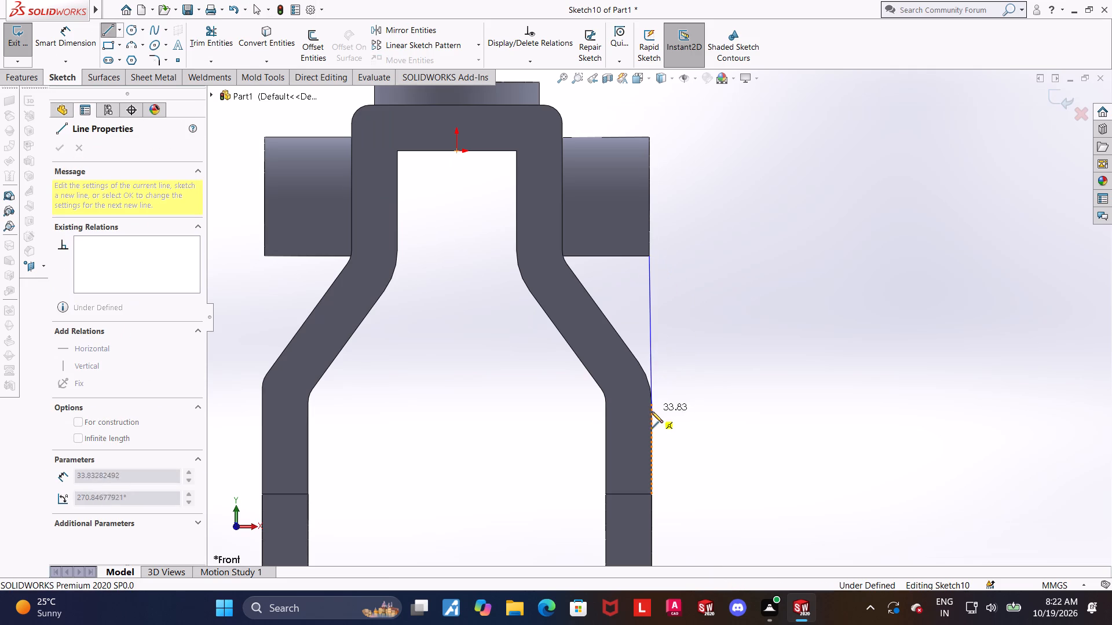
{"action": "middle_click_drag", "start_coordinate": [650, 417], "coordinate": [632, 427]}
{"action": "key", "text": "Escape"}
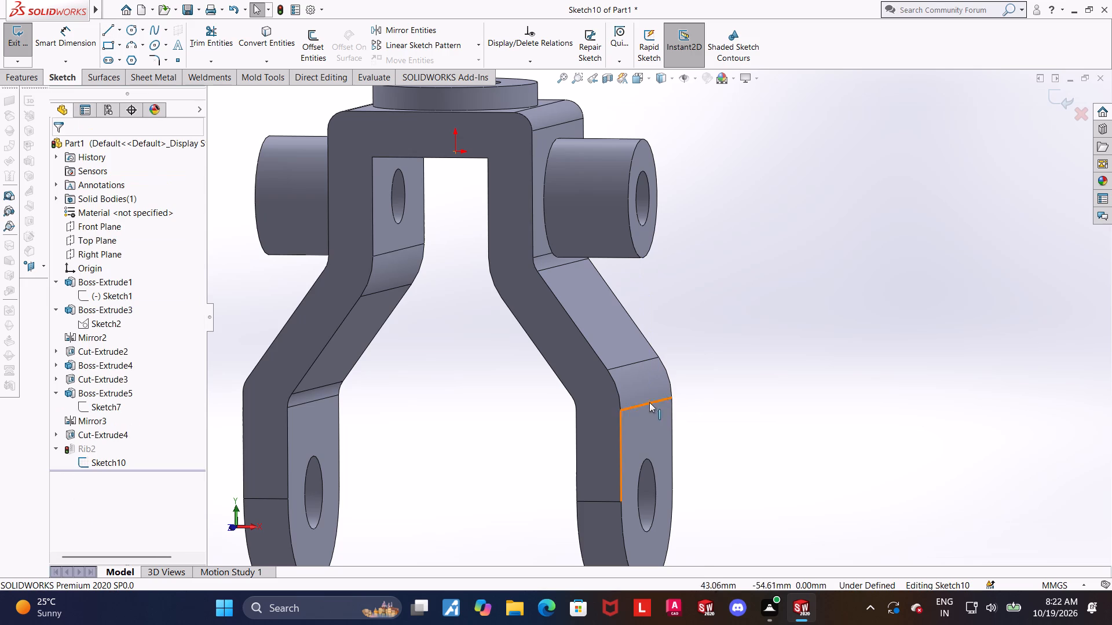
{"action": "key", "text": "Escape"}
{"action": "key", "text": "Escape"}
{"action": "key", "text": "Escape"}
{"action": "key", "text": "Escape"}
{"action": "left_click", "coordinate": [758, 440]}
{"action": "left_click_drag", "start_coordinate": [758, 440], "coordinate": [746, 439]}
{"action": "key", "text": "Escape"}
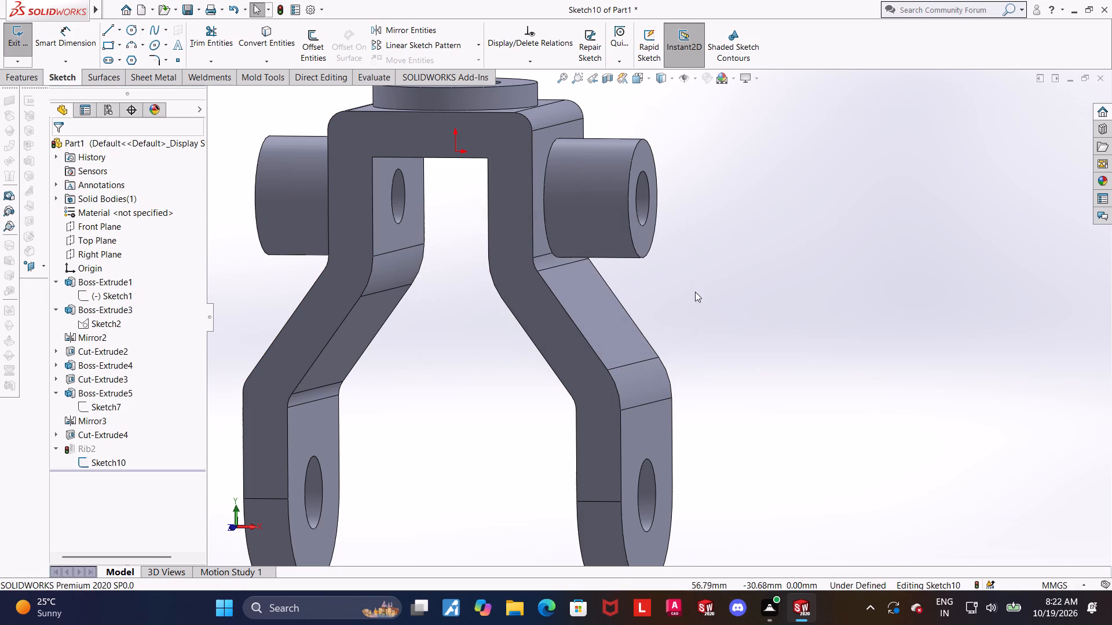
Sketch a line about 32 mm long from the right side boss's lower outer end down to the leg's lower outer bend edge.
{"action": "left_click", "coordinate": [109, 28]}
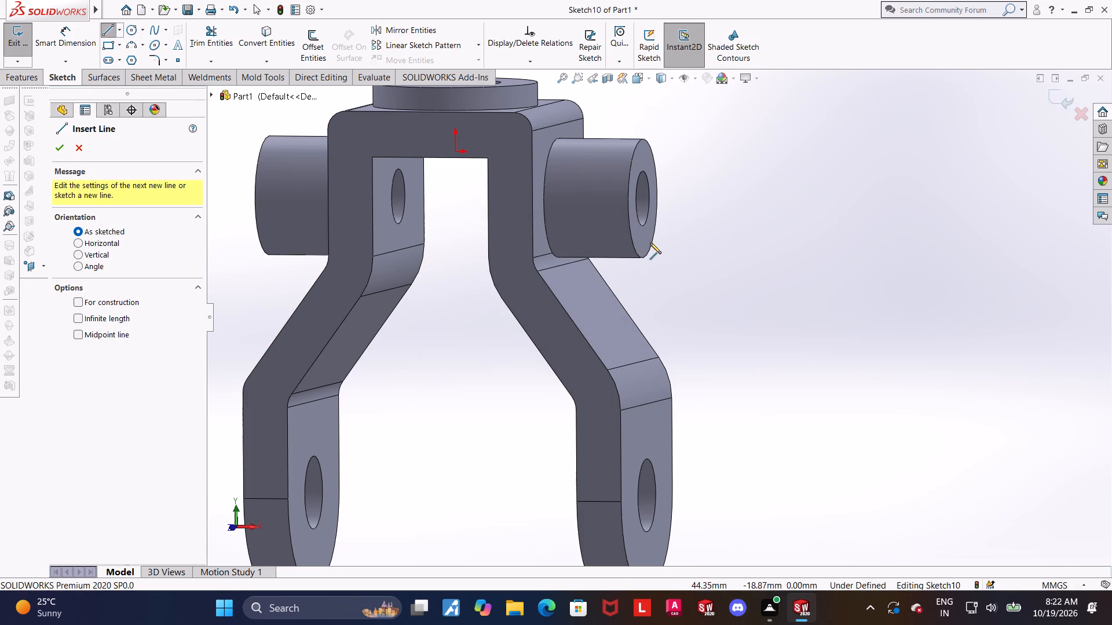
{"action": "left_click", "coordinate": [643, 259]}
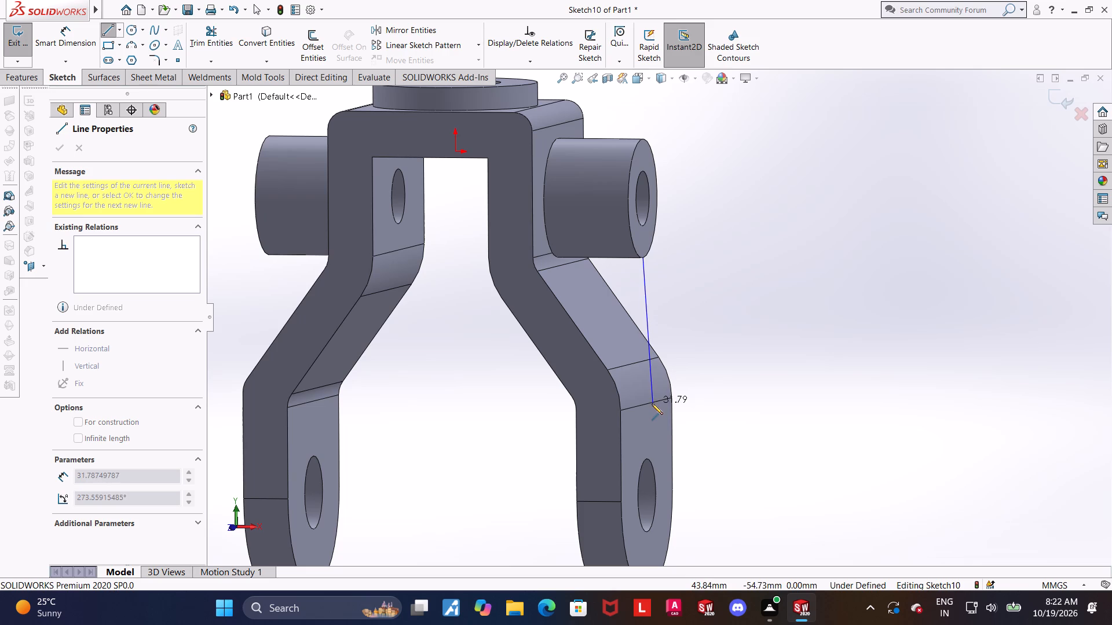
{"action": "left_click", "coordinate": [652, 403]}
{"action": "key", "text": "Escape"}
Add a Pierce relation between the line's lower endpoint and the leg's lower outer bend edge, and exit the rib sketch.
{"action": "left_click", "coordinate": [667, 400]}
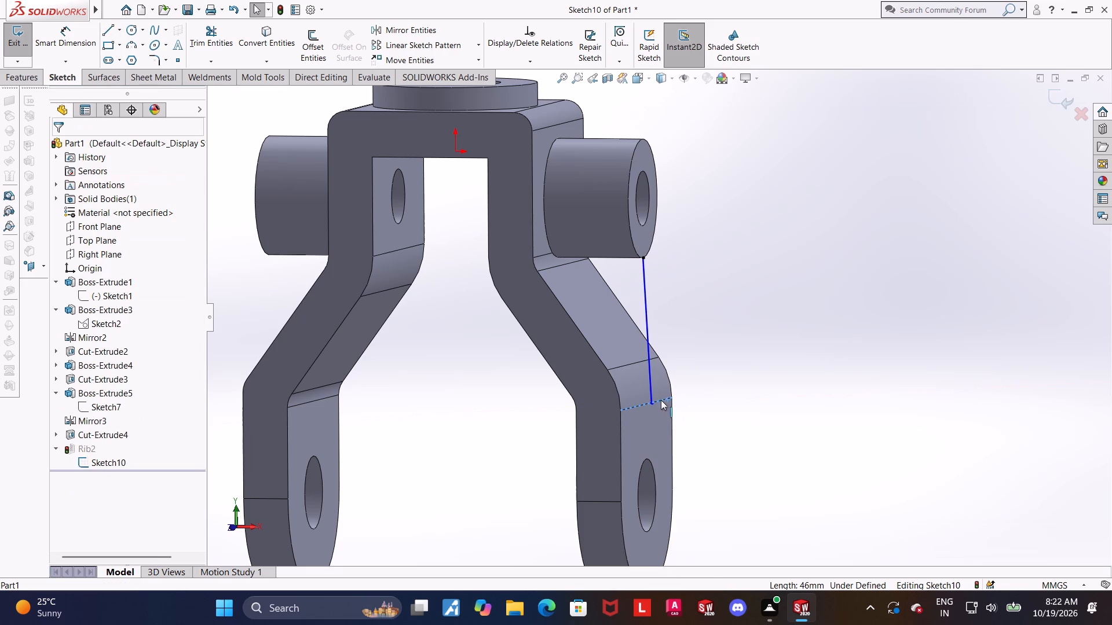
{"action": "left_click", "coordinate": [650, 403], "text": "ctrl"}
{"action": "left_click", "coordinate": [67, 352]}
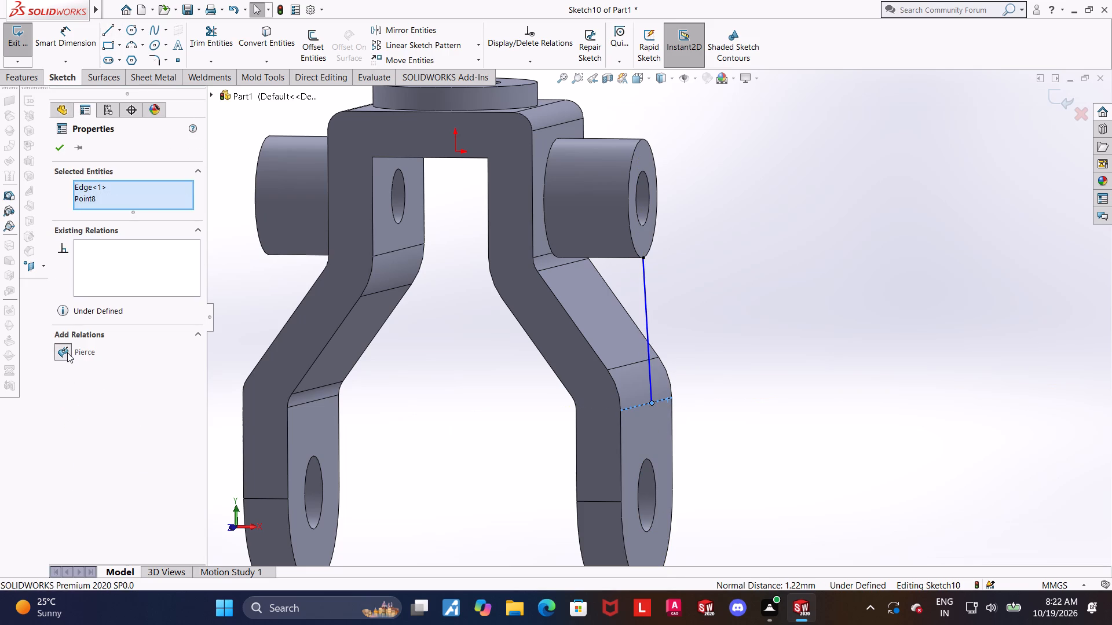
{"action": "left_click", "coordinate": [774, 376]}
{"action": "scroll", "coordinate": [759, 376], "scroll_direction": "up", "scroll_amount": 1}
{"action": "middle_click_drag", "start_coordinate": [759, 376], "coordinate": [781, 361]}
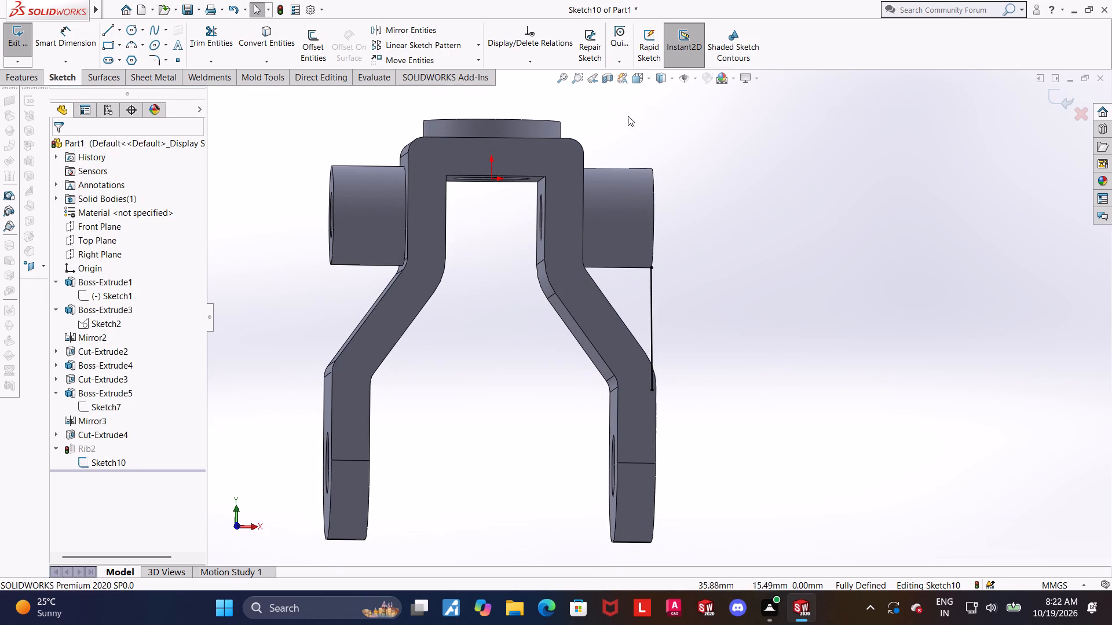
{"action": "left_click", "coordinate": [645, 81]}
{"action": "left_click", "coordinate": [551, 437]}
{"action": "scroll", "coordinate": [943, 319], "scroll_direction": "up", "scroll_amount": 3}
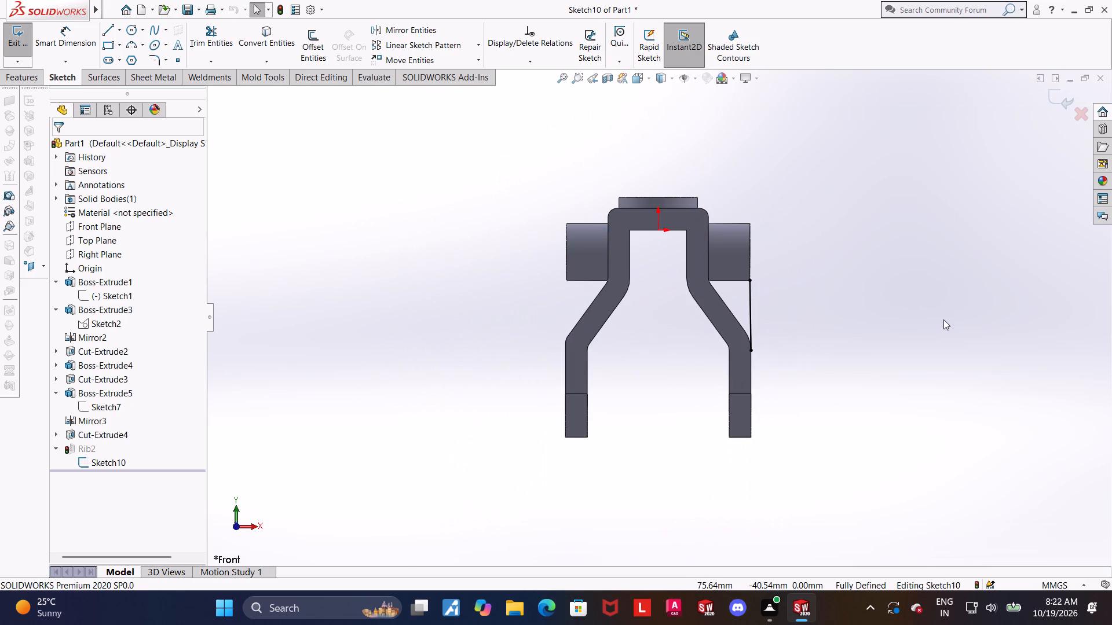
{"action": "left_click", "coordinate": [1058, 95]}
Examine where the rib's lower end meets the leg's bend edge, in the solid and in the reopened rib sketch.
{"action": "middle_click_drag", "start_coordinate": [957, 223], "coordinate": [934, 231]}
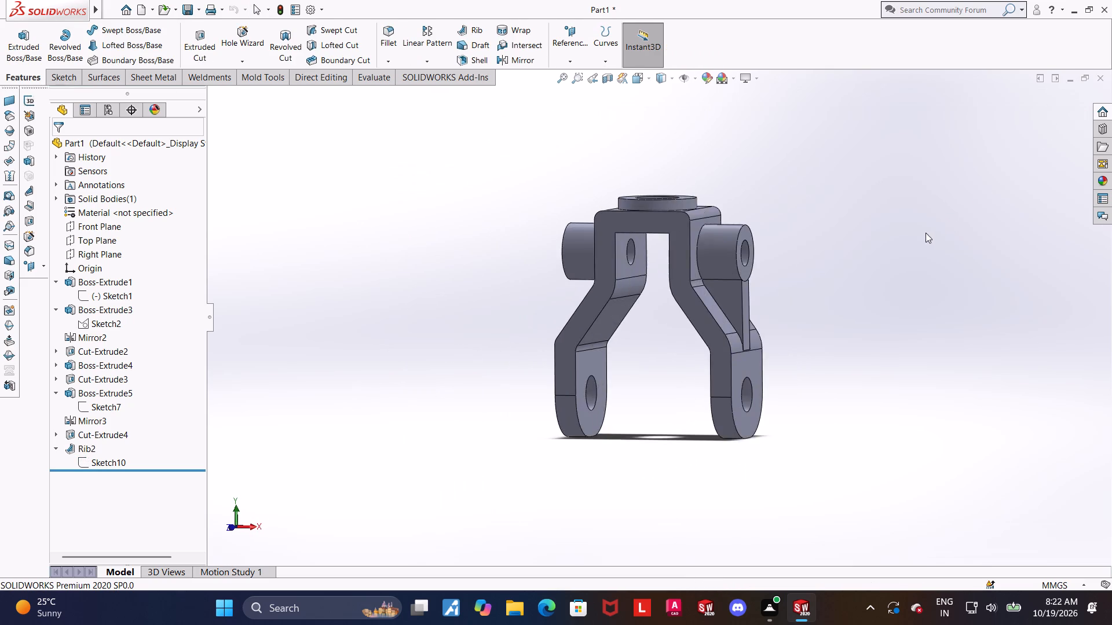
{"action": "scroll", "coordinate": [911, 241], "scroll_direction": "down", "scroll_amount": 3}
{"action": "middle_click_drag", "start_coordinate": [870, 286], "coordinate": [817, 303]}
{"action": "scroll", "coordinate": [502, 465], "scroll_direction": "down", "scroll_amount": 5}
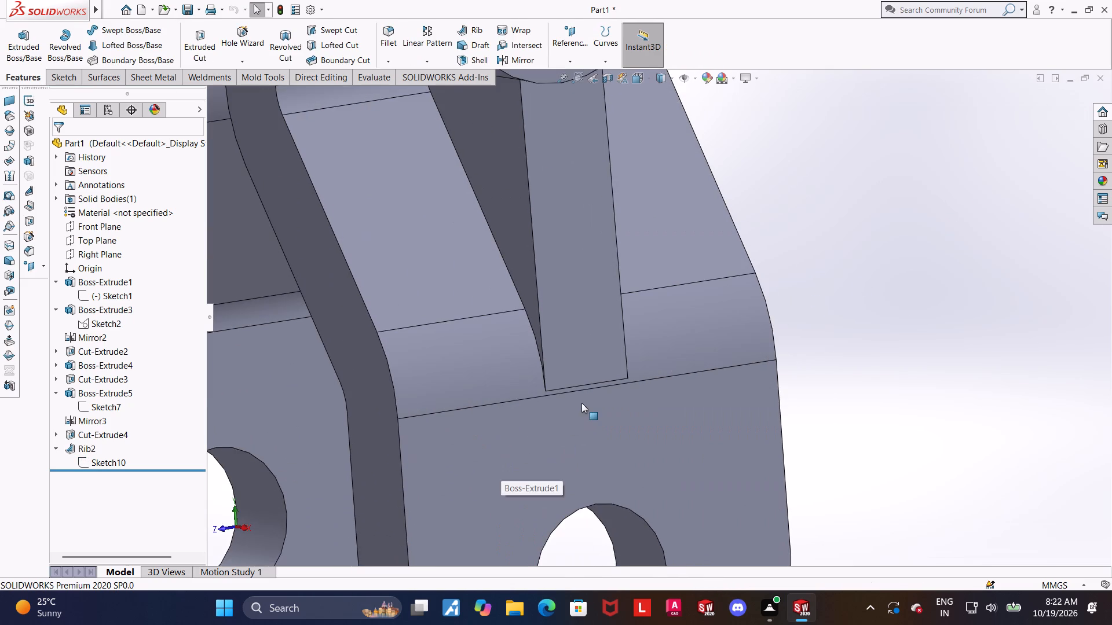
{"action": "middle_click_drag", "start_coordinate": [588, 405], "coordinate": [594, 405]}
{"action": "left_click", "coordinate": [115, 466]}
{"action": "left_click", "coordinate": [125, 431]}
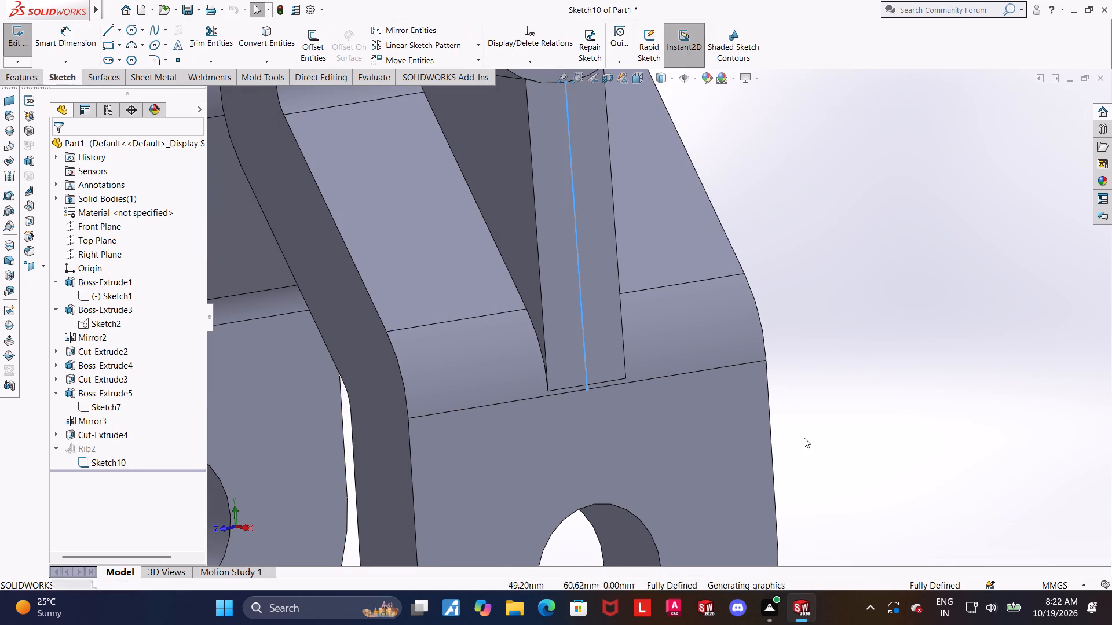
{"action": "middle_click_drag", "start_coordinate": [855, 416], "coordinate": [882, 413]}
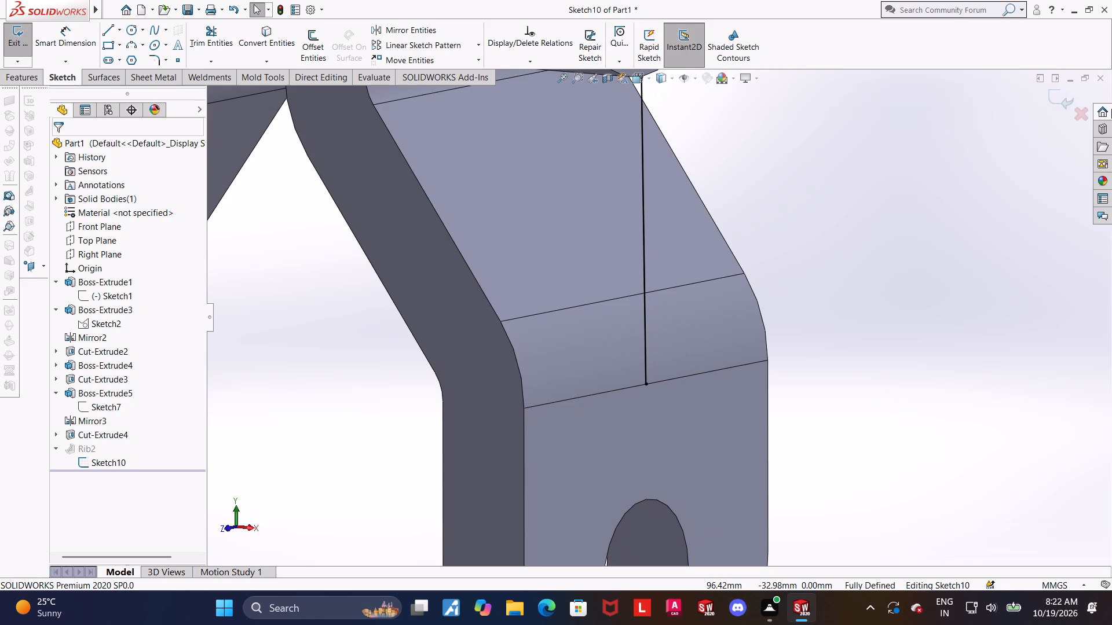
{"action": "left_click", "coordinate": [1062, 100]}
{"action": "scroll", "coordinate": [865, 295], "scroll_direction": "up", "scroll_amount": 2}
{"action": "left_click", "coordinate": [865, 296]}
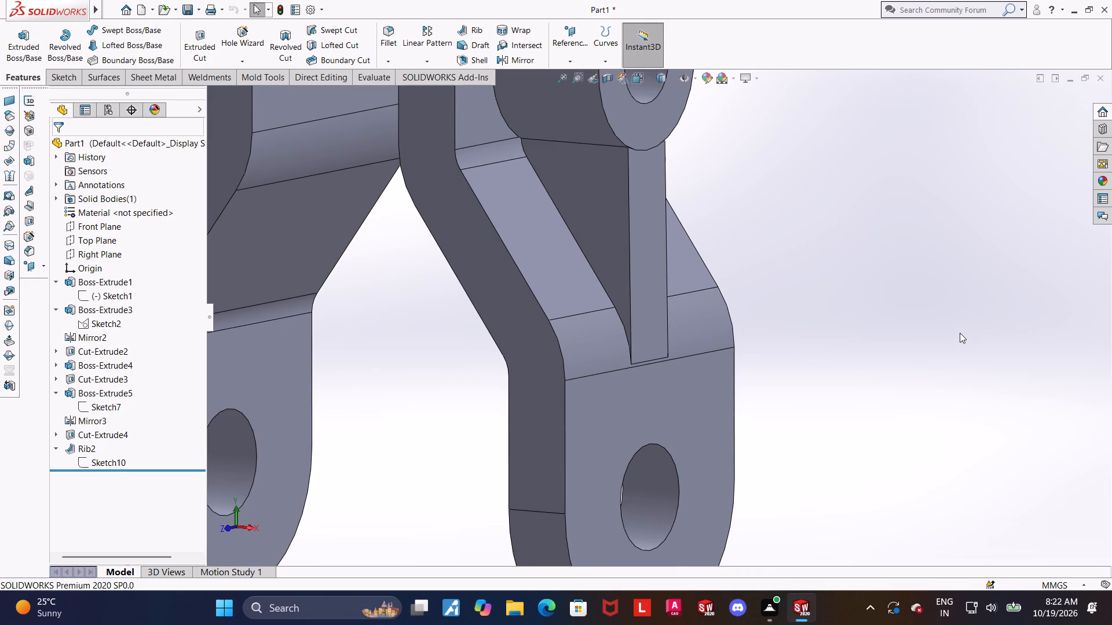
Mirror the Rib2 feature about the Right Plane to the bracket's opposite leg.
{"action": "key", "text": "ctrl+7"}
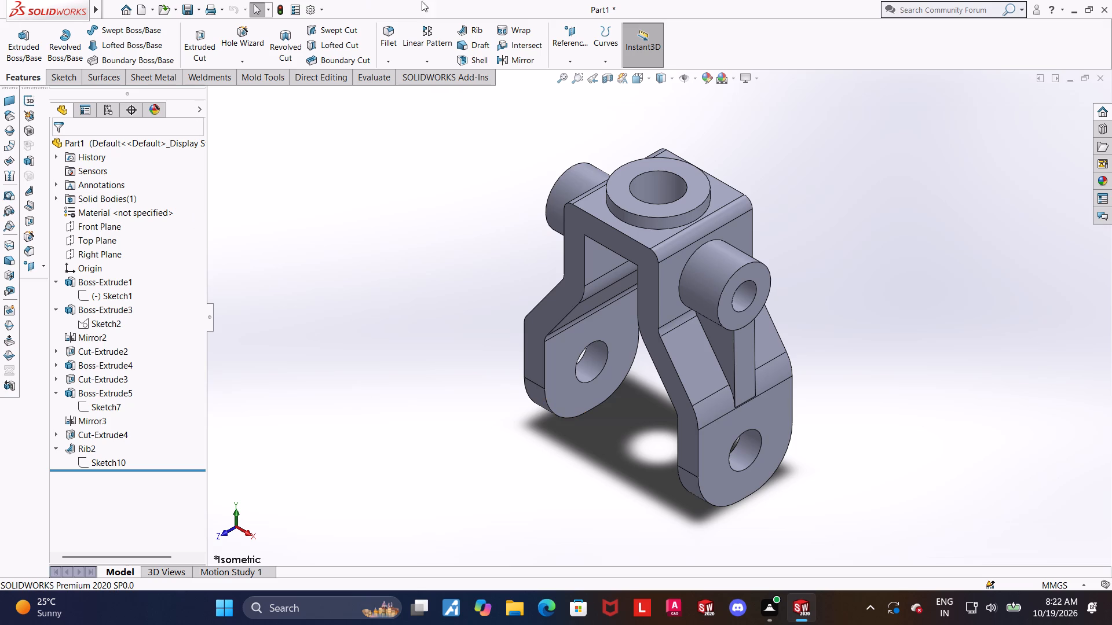
{"action": "left_click", "coordinate": [511, 59]}
{"action": "left_click", "coordinate": [206, 93]}
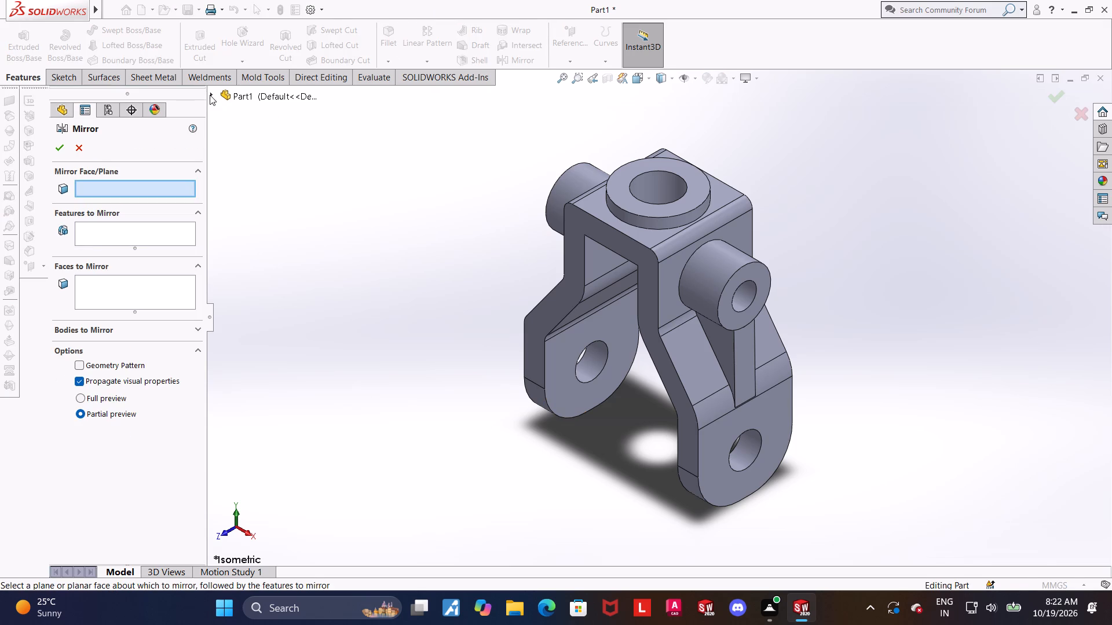
{"action": "left_click", "coordinate": [210, 95]}
{"action": "left_click", "coordinate": [242, 203]}
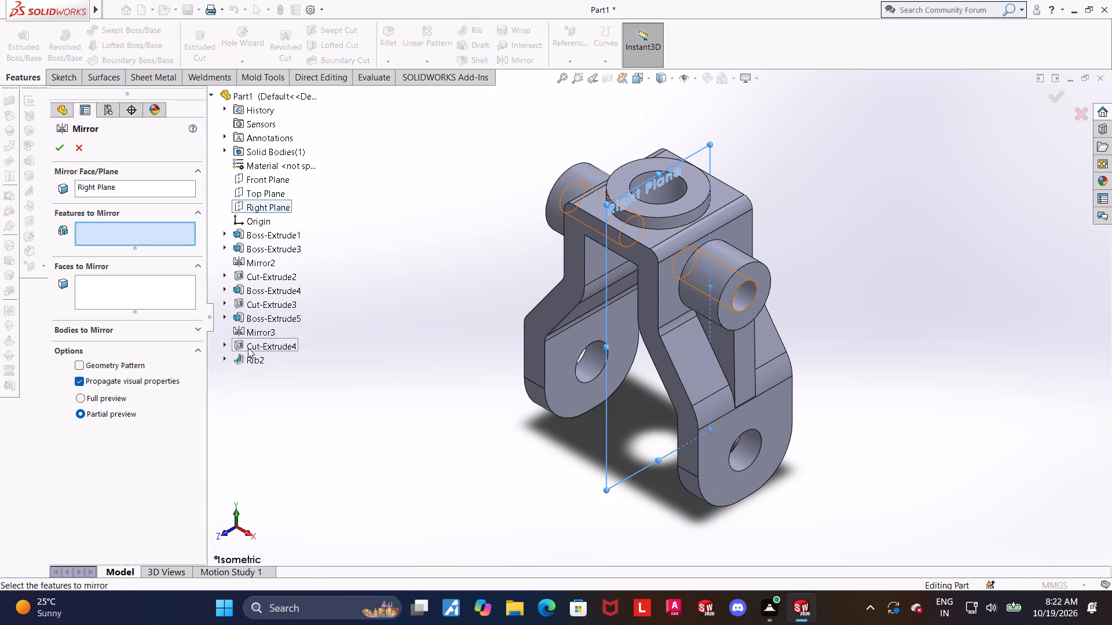
{"action": "left_click", "coordinate": [248, 356]}
{"action": "left_click", "coordinate": [60, 146]}
{"action": "left_click", "coordinate": [379, 341]}
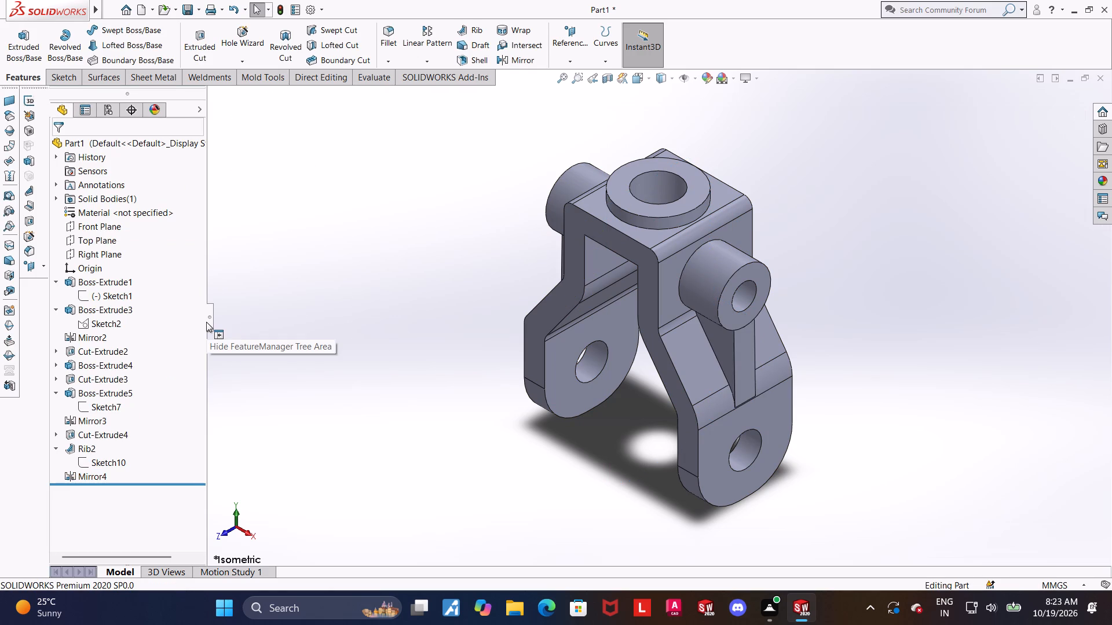
{"action": "scroll", "coordinate": [206, 322], "scroll_direction": "down", "scroll_amount": 1}
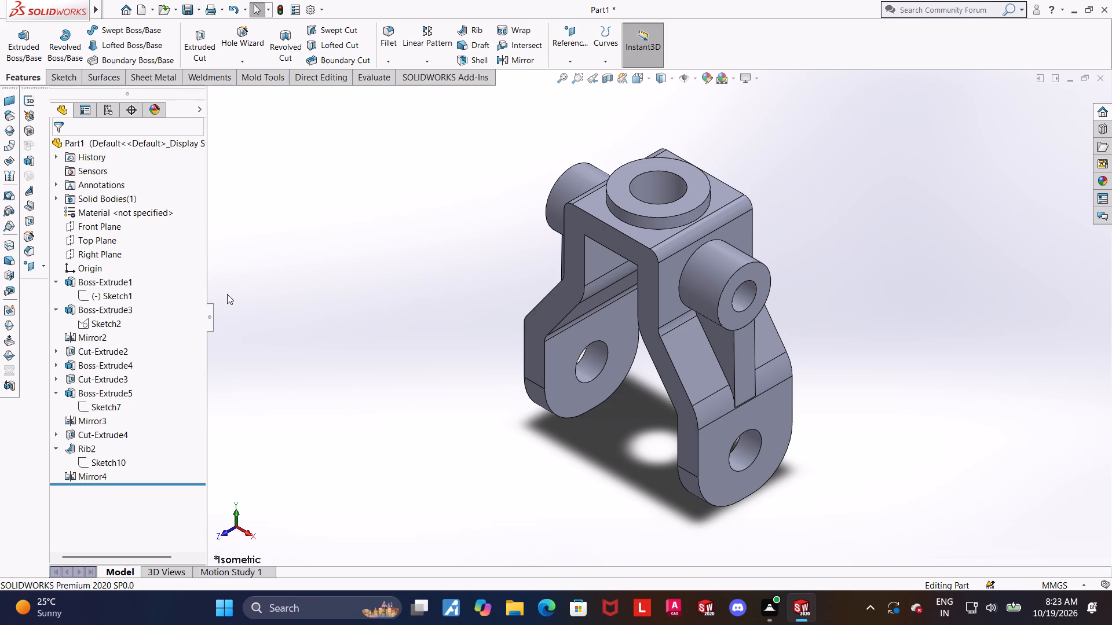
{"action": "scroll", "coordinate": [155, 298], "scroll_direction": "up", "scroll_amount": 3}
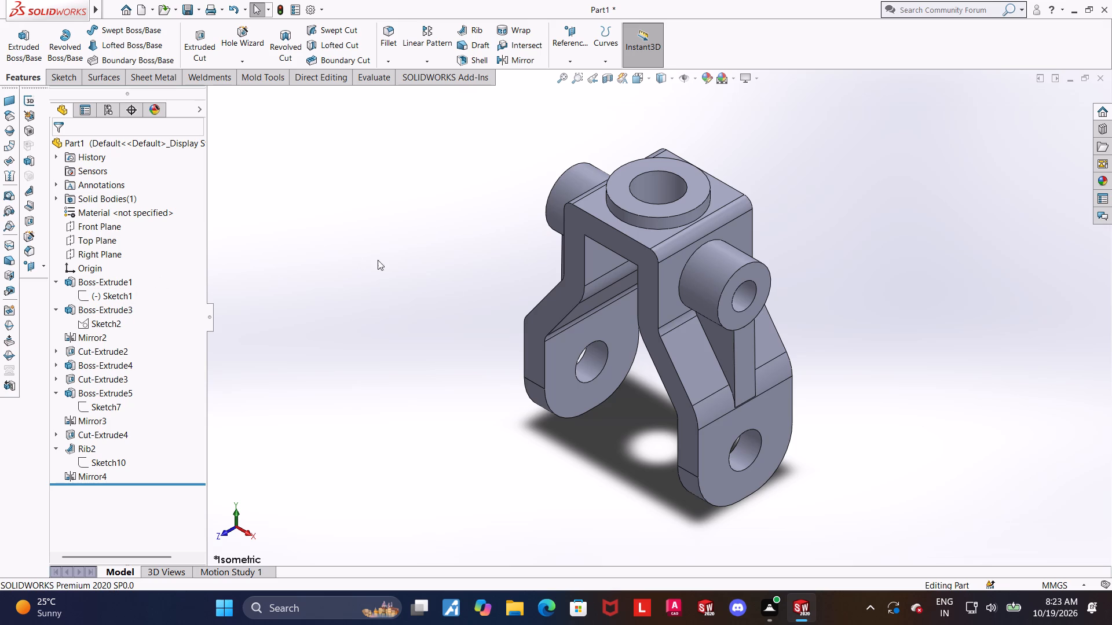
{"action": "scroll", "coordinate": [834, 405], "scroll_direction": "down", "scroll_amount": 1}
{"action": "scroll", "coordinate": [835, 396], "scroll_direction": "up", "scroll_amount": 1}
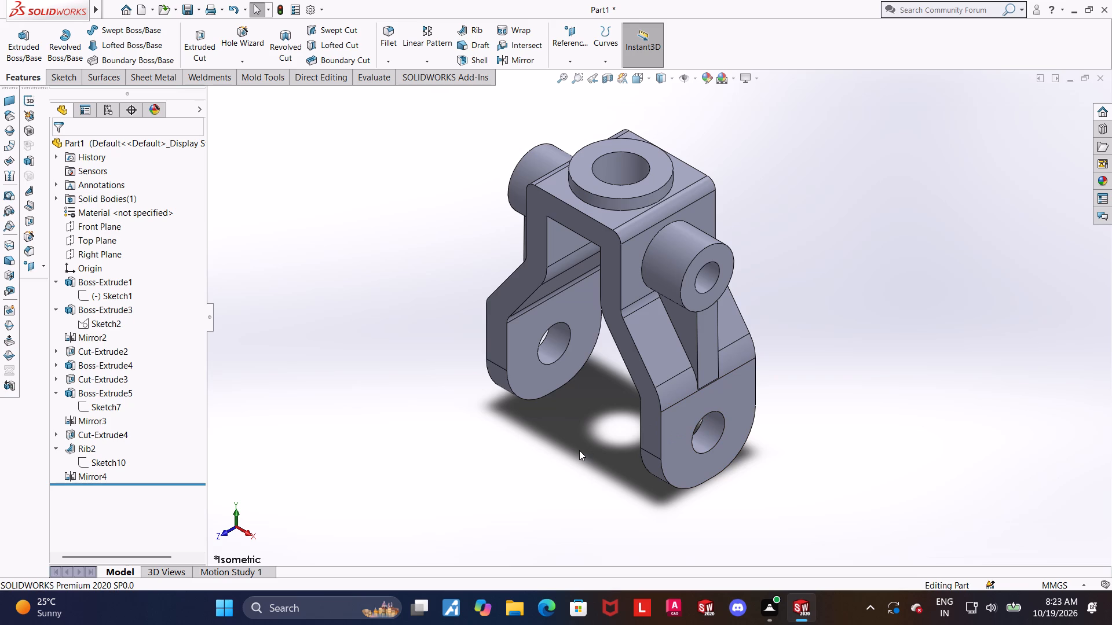
Apply a yellow colour appearance from the standard swatches to the whole part.
{"action": "right_click", "coordinate": [108, 137]}
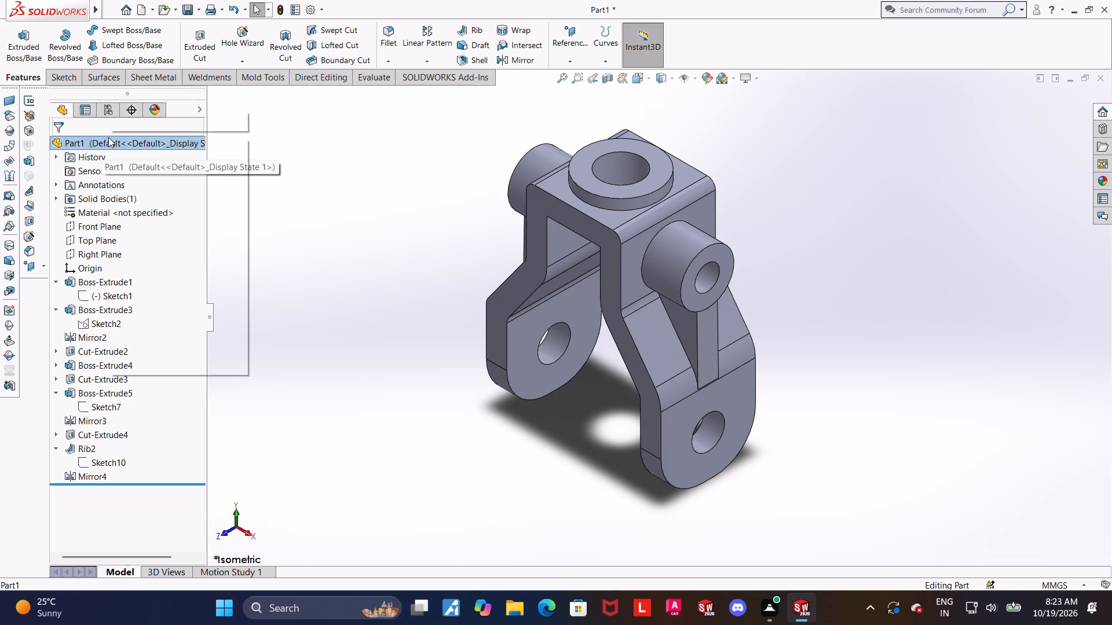
{"action": "left_click", "coordinate": [132, 120]}
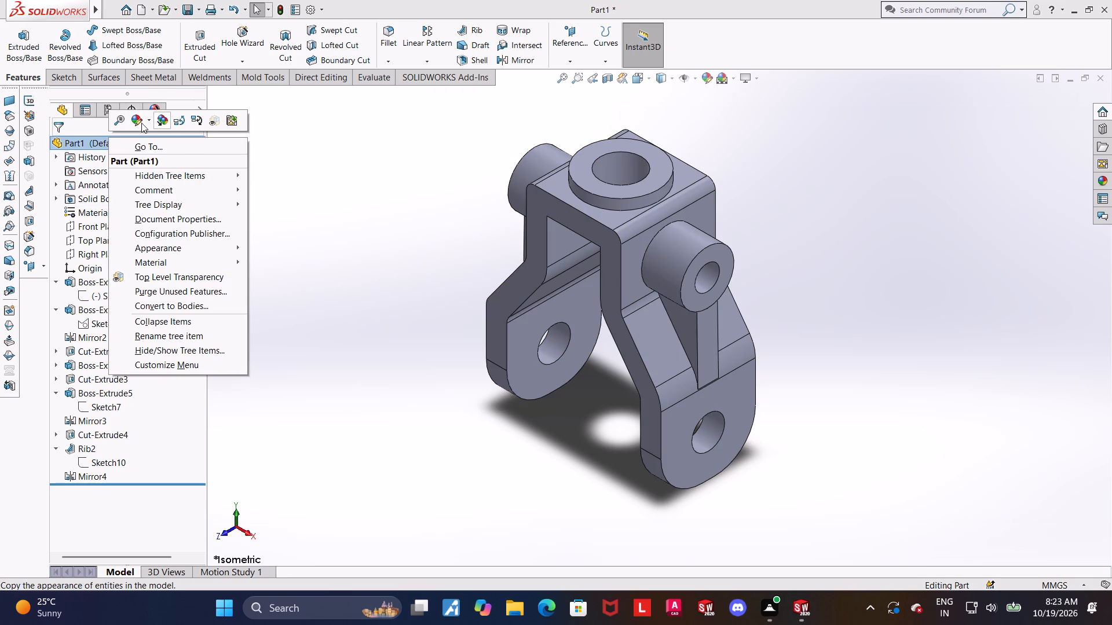
{"action": "left_click", "coordinate": [135, 120]}
{"action": "left_click", "coordinate": [197, 150]}
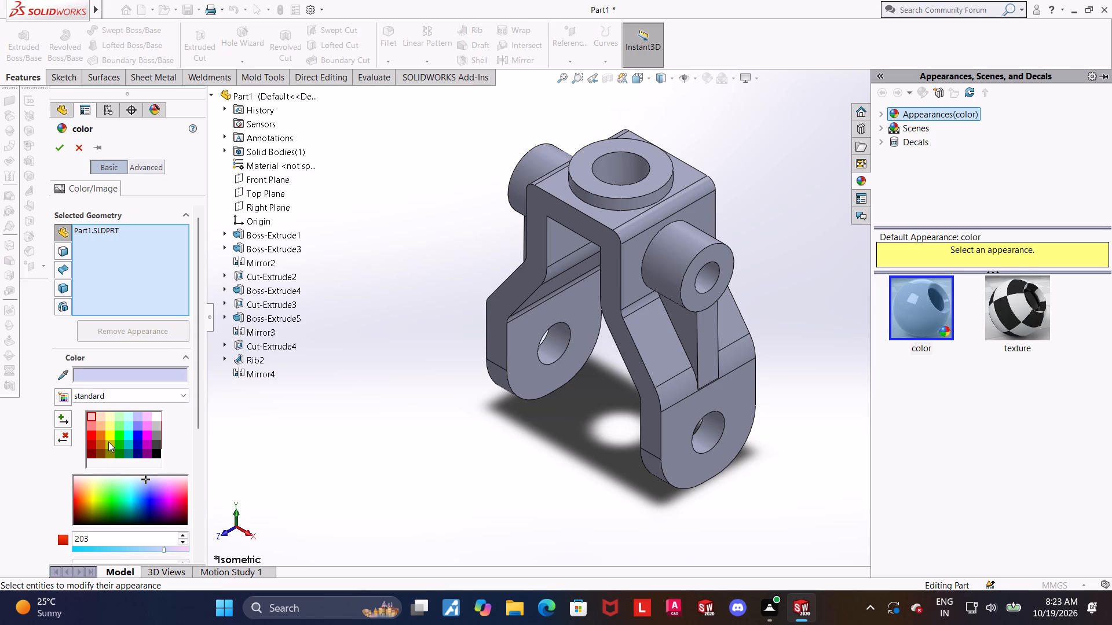
{"action": "left_click", "coordinate": [108, 431]}
{"action": "left_click", "coordinate": [59, 148]}
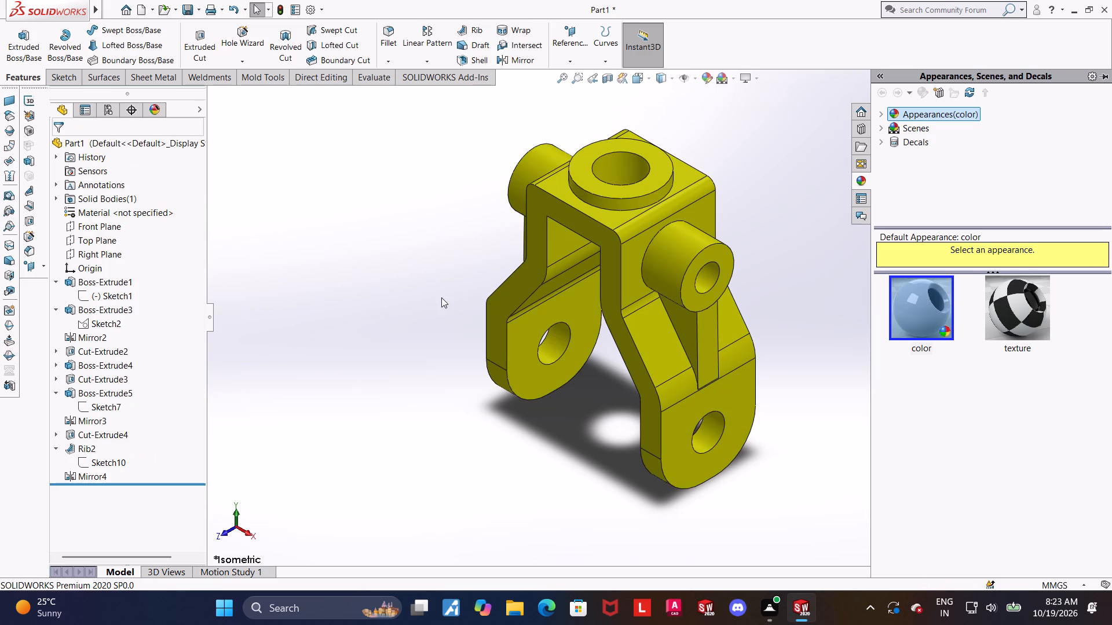
{"action": "left_click", "coordinate": [441, 297]}
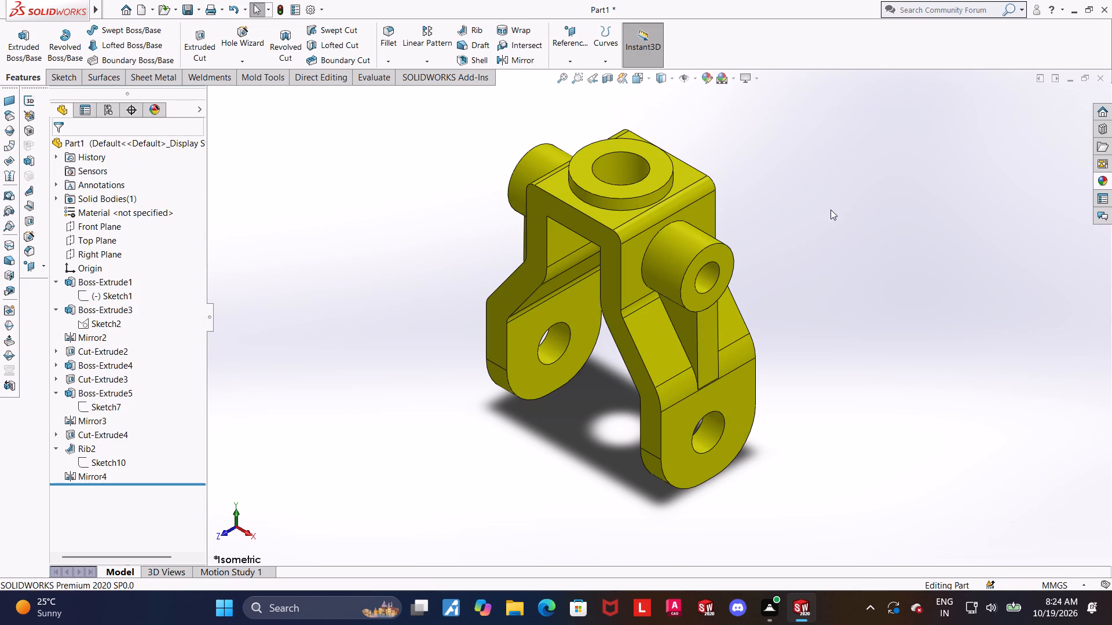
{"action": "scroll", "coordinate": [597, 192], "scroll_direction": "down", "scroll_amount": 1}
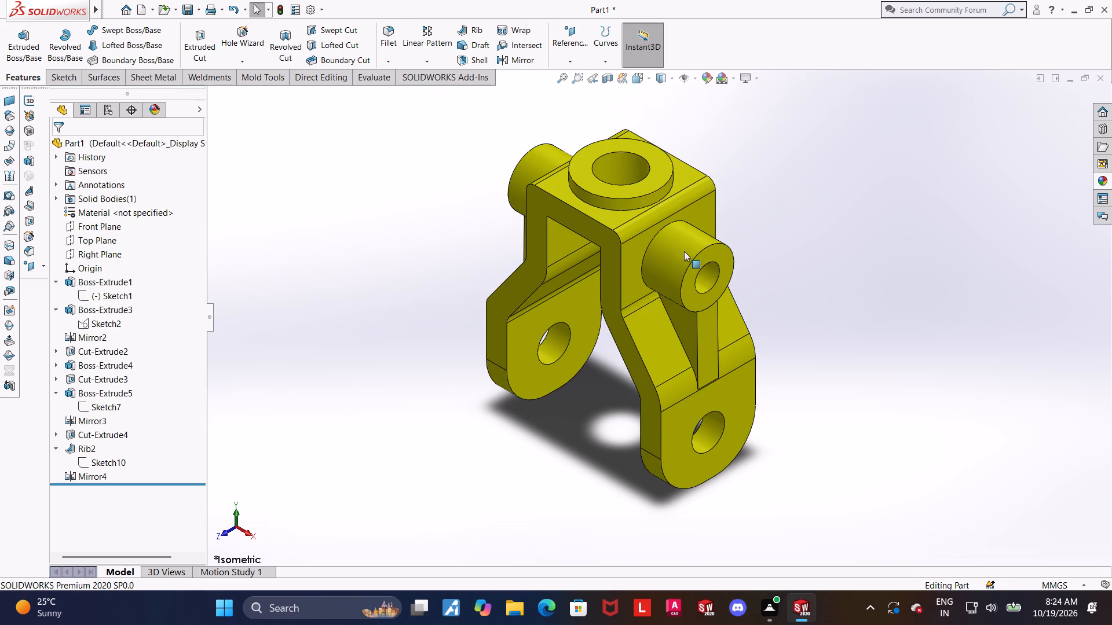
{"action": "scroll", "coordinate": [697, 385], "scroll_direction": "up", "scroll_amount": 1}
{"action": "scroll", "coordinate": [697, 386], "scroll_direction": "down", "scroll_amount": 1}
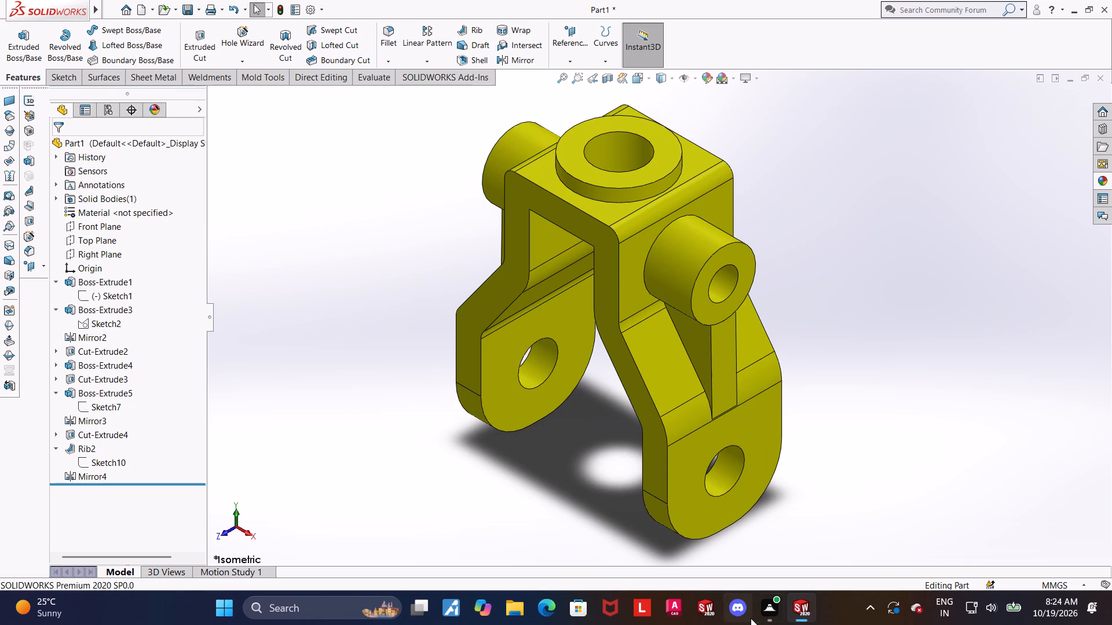
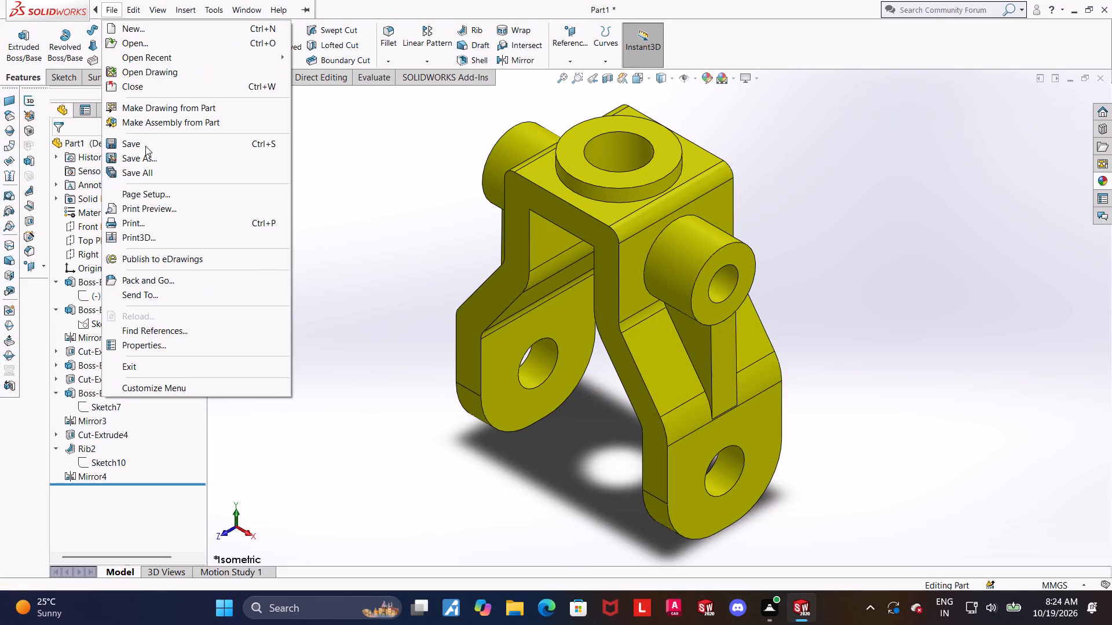
Save the part in the Downloads folder as a SOLIDWORKS Part named "yoke pivot mount".
{"action": "left_click", "coordinate": [147, 150]}
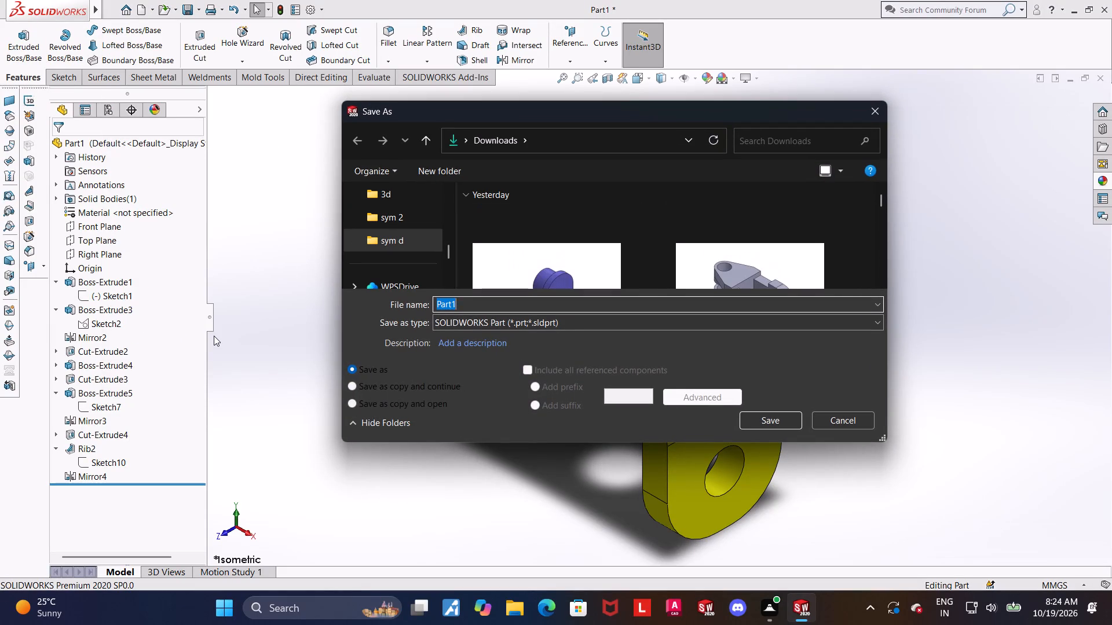
{"action": "type", "text": "yp"}
{"action": "key", "text": "BackSpace"}
{"action": "type", "text": "oke"}
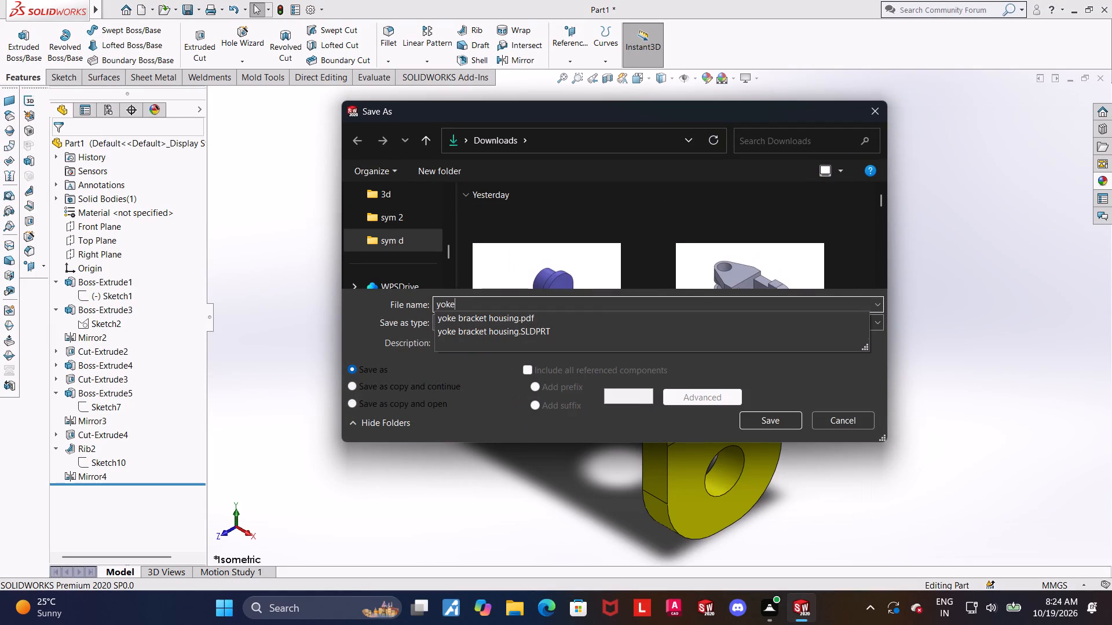
{"action": "key", "text": "space"}
{"action": "type", "text": "pivot mount"}
{"action": "key", "text": "space"}
{"action": "key", "text": "Return"}
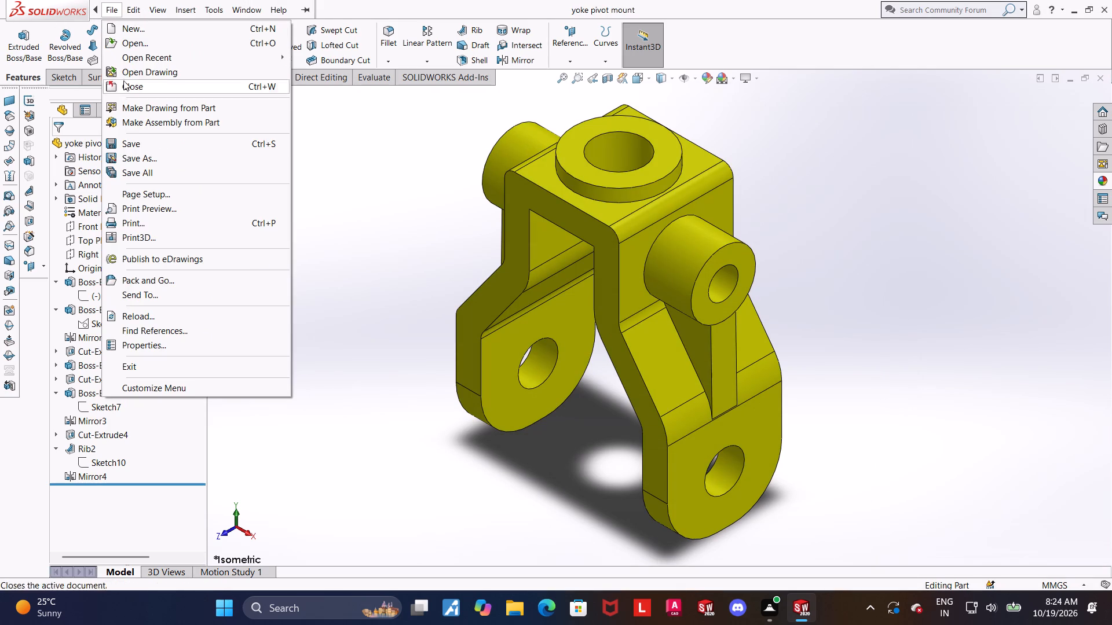
Save a copy of the yoke pivot mount part in Adobe Portable Document Format (*.pdf).
{"action": "left_click", "coordinate": [144, 159]}
{"action": "left_click", "coordinate": [475, 325]}
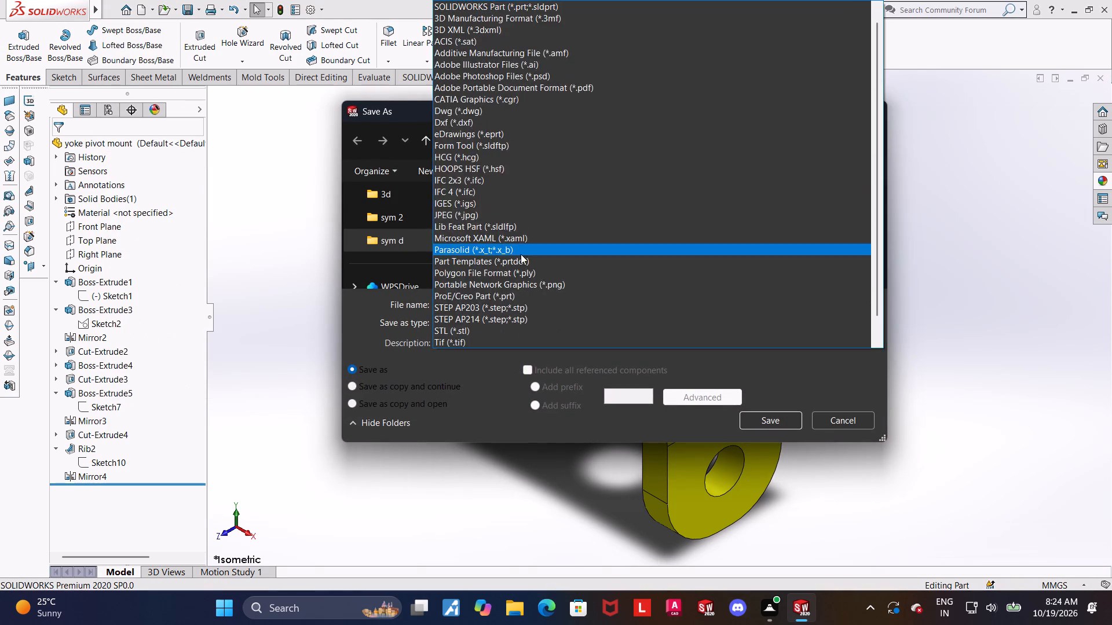
{"action": "left_click", "coordinate": [553, 85]}
{"action": "left_click", "coordinate": [784, 445]}
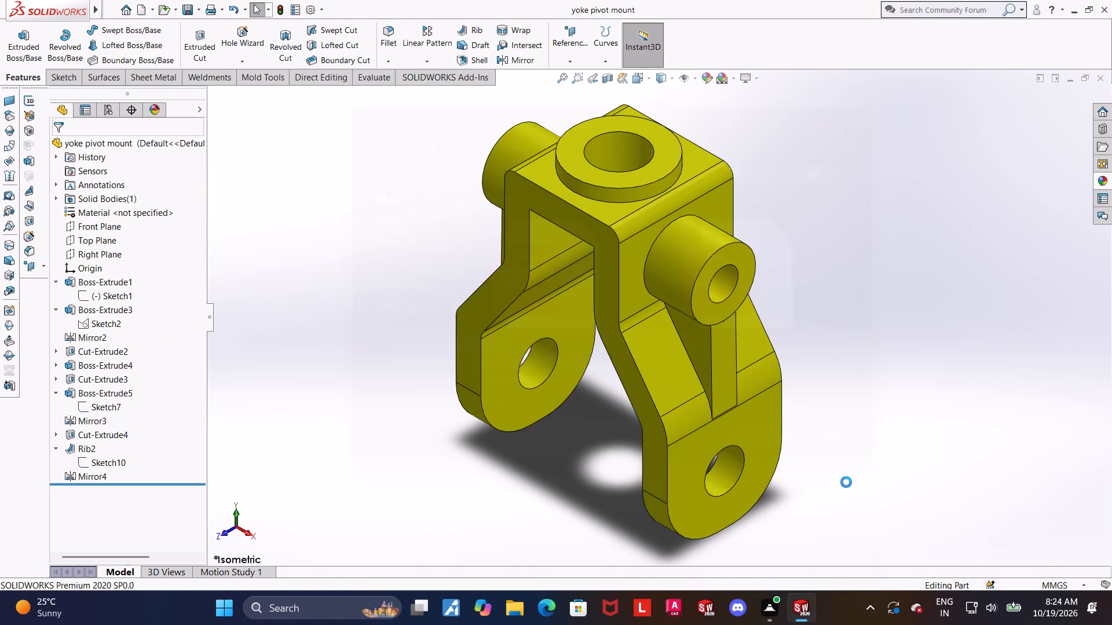